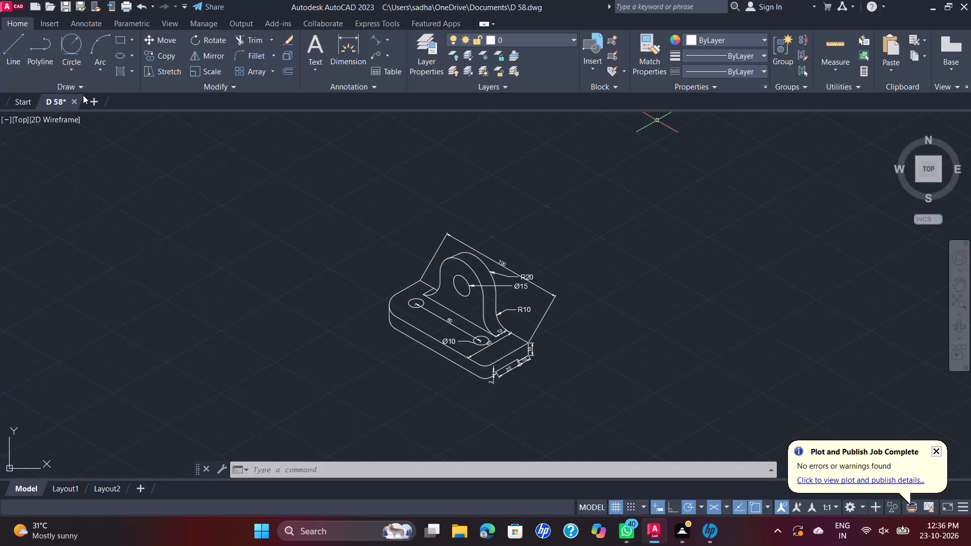
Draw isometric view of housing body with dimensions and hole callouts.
Close the D 58 drawing and save its changes.
{"action": "left_click", "coordinate": [74, 96]}
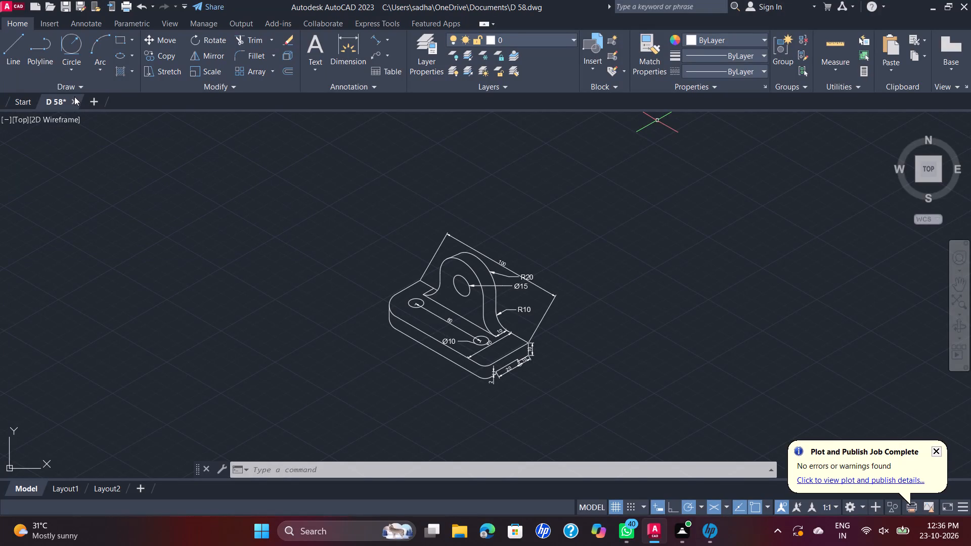
{"action": "left_click", "coordinate": [75, 98]}
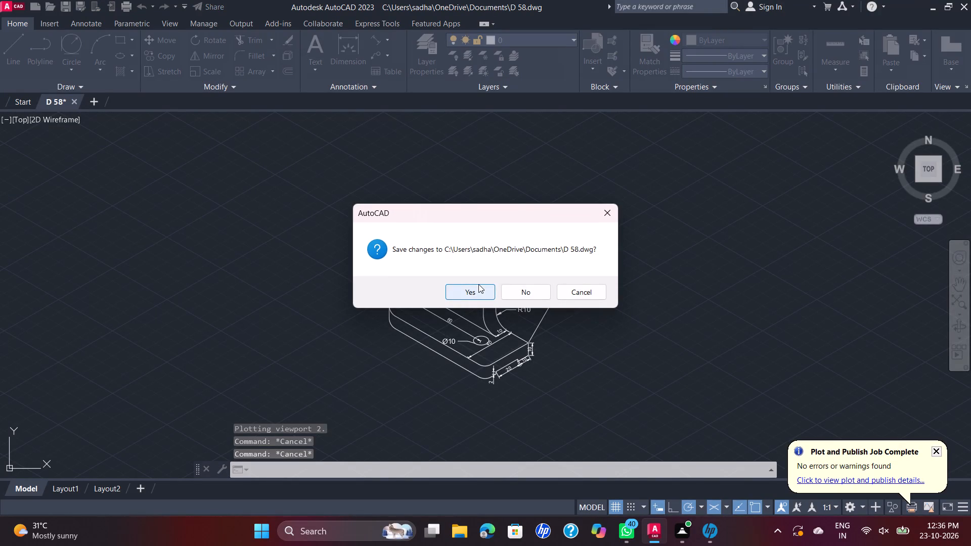
{"action": "left_click", "coordinate": [478, 285]}
Set the length precision of Drawing4's units to two decimal places (0.00).
{"action": "left_click", "coordinate": [130, 237]}
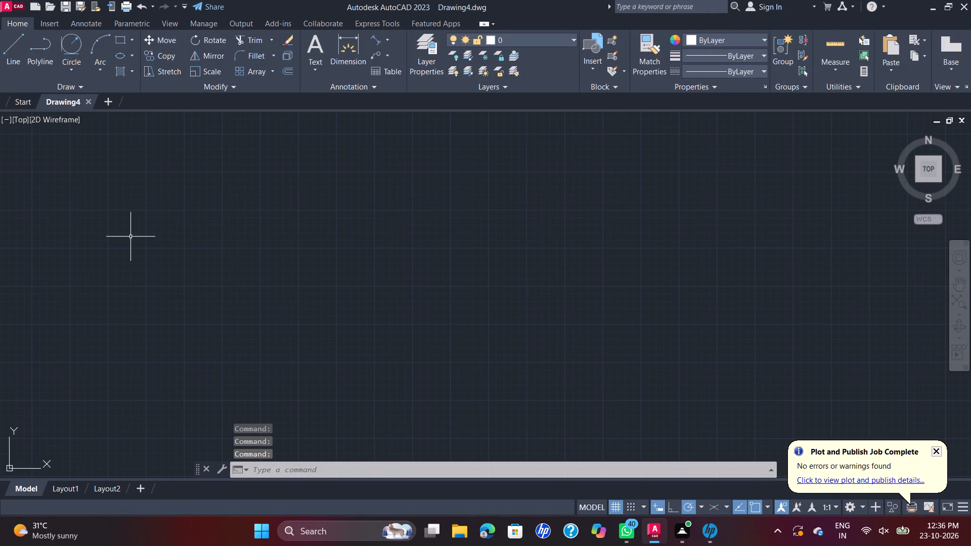
{"action": "key", "text": "u"}
{"action": "key", "text": "n"}
{"action": "key", "text": "Return"}
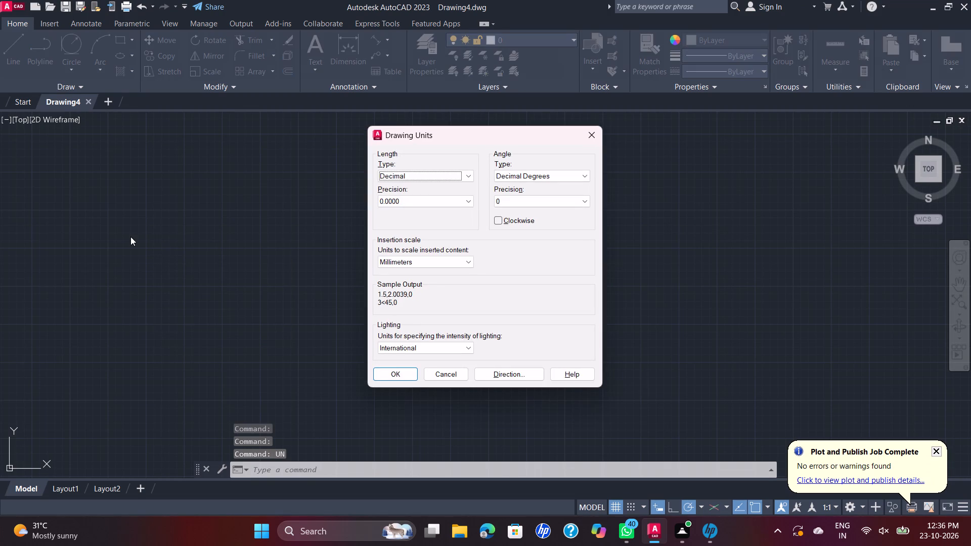
{"action": "left_click", "coordinate": [460, 200]}
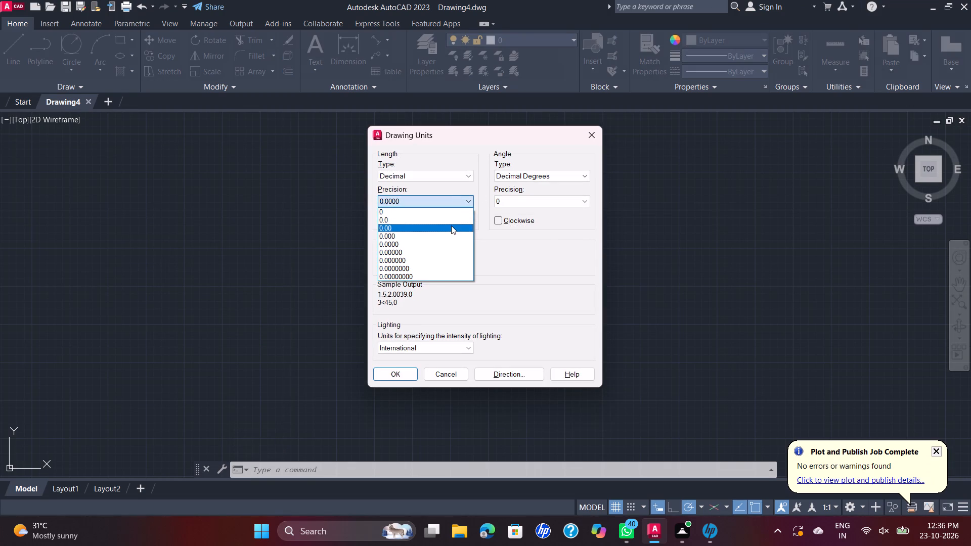
{"action": "left_click", "coordinate": [451, 225]}
{"action": "left_click", "coordinate": [409, 371]}
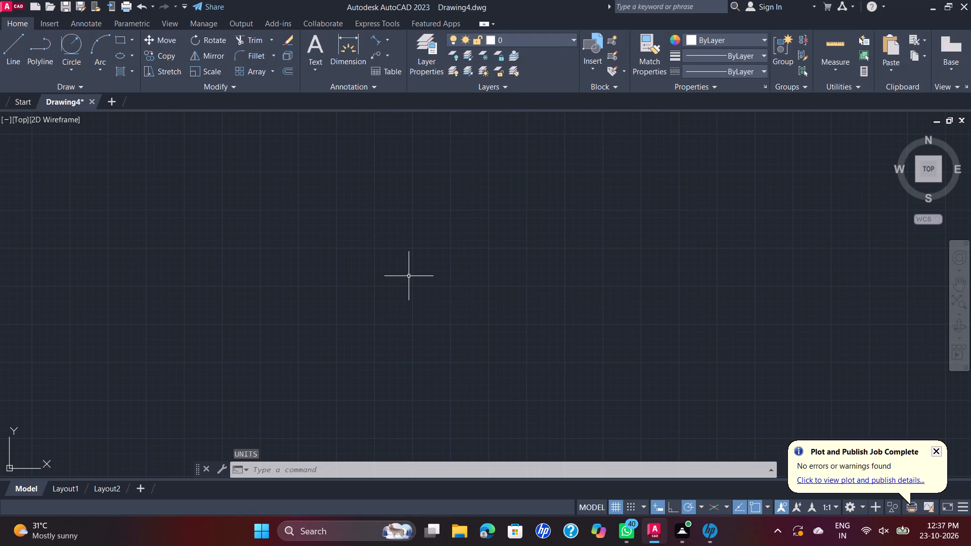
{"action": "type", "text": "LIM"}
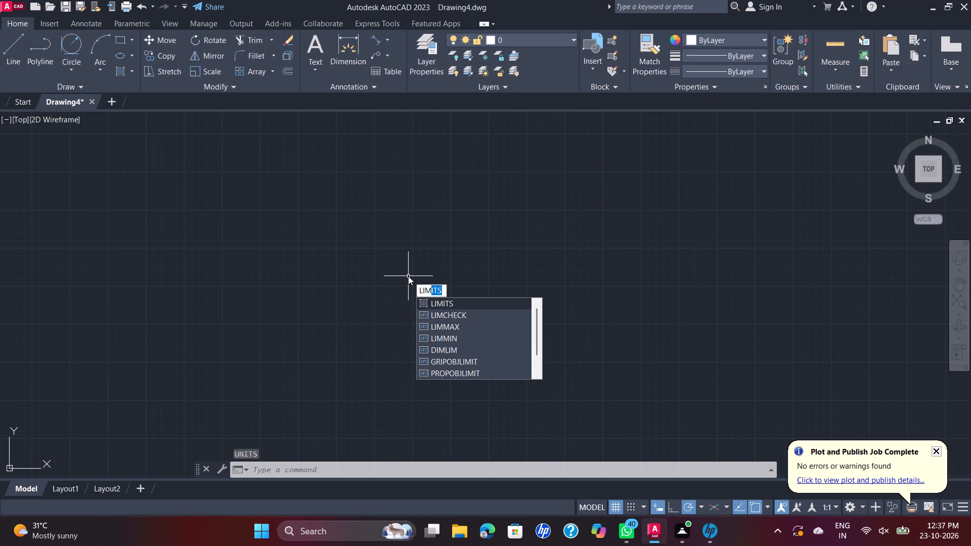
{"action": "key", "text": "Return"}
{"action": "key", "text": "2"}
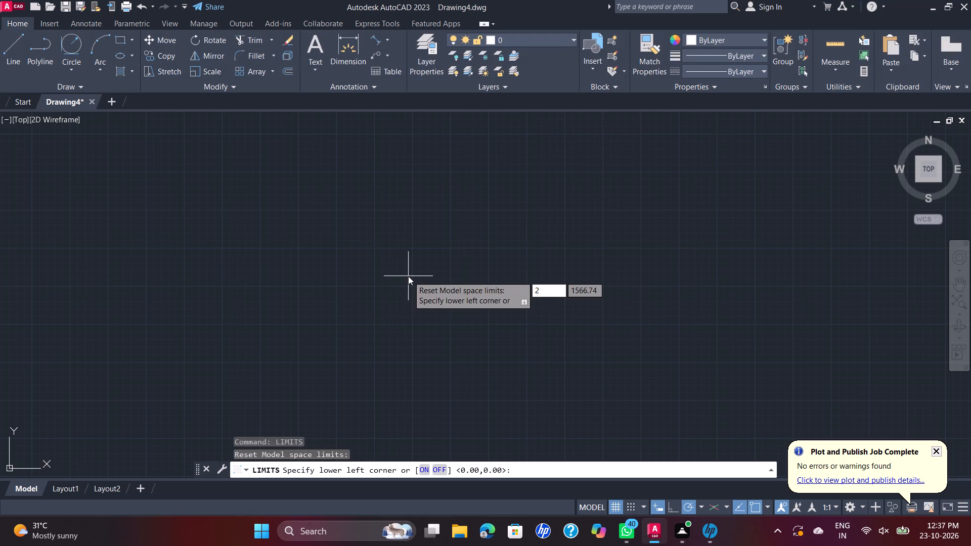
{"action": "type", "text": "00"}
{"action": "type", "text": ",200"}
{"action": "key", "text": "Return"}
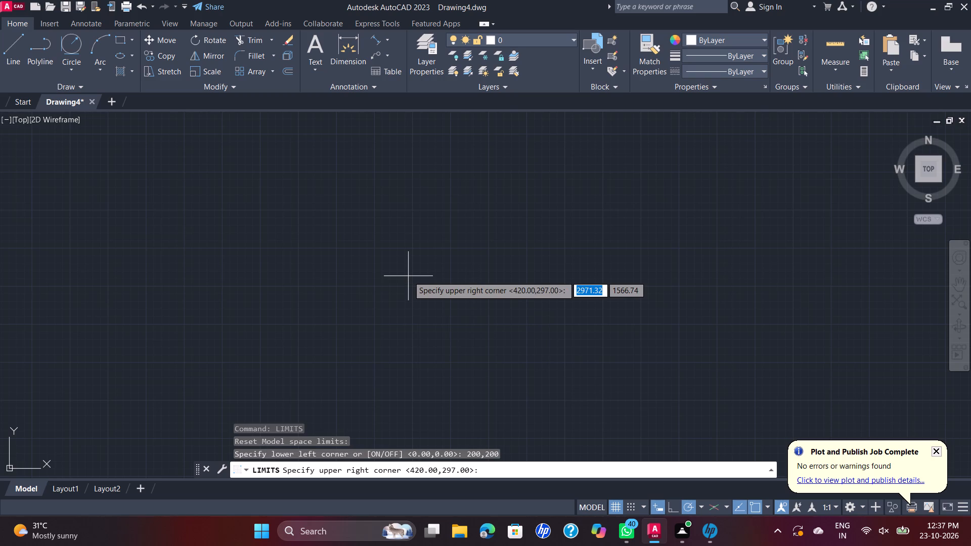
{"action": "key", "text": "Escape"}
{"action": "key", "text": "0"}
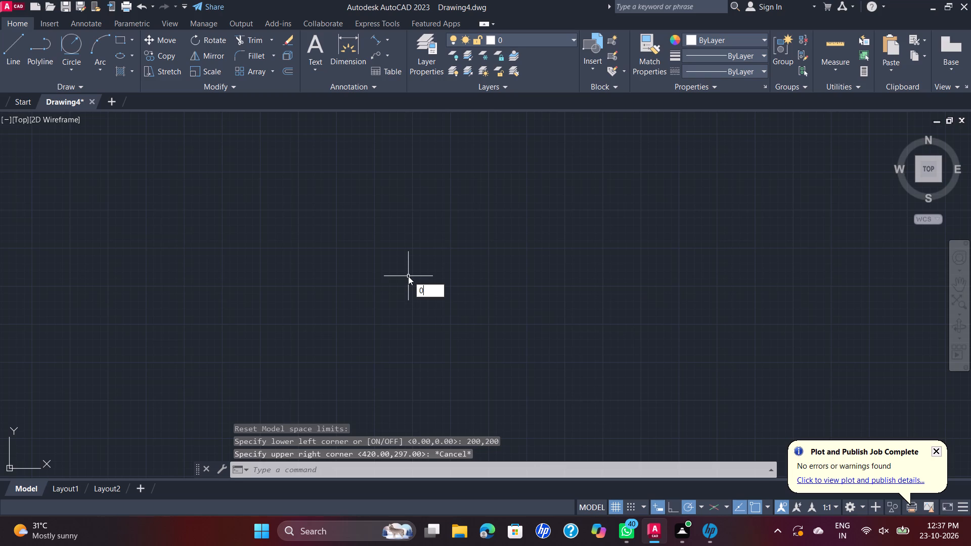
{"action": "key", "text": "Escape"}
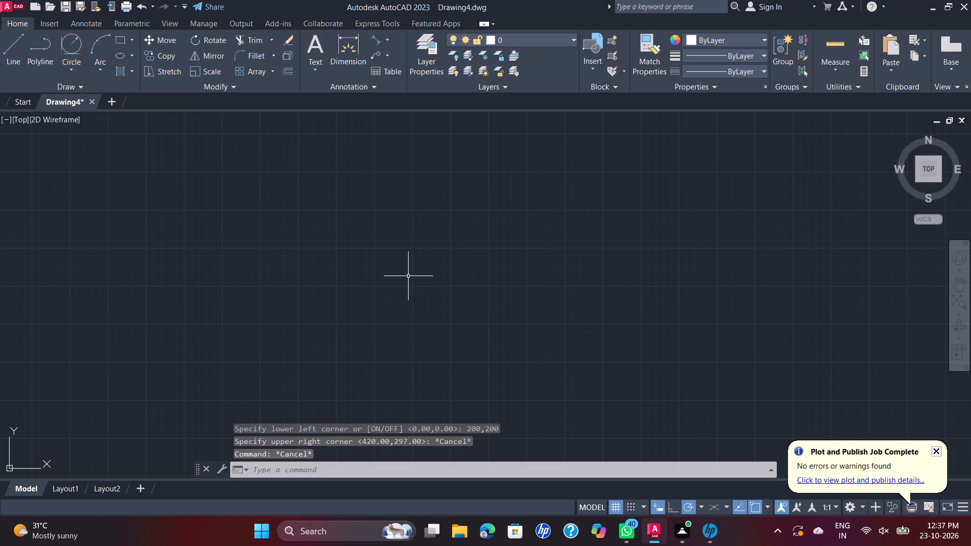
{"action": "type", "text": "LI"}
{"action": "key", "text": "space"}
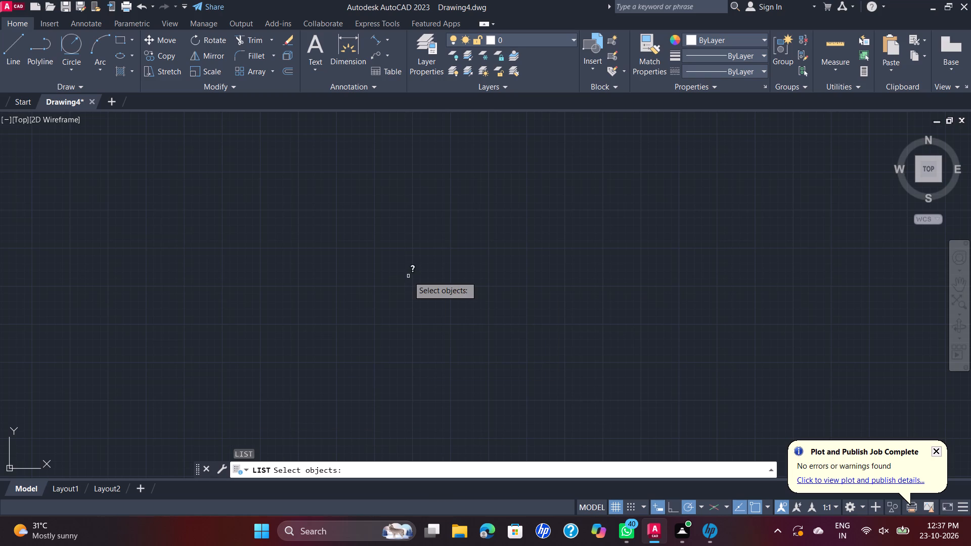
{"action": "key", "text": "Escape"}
Set the model space limits with the lower left corner at 0,0 and the upper right corner at 200,200.
{"action": "type", "text": "LI"}
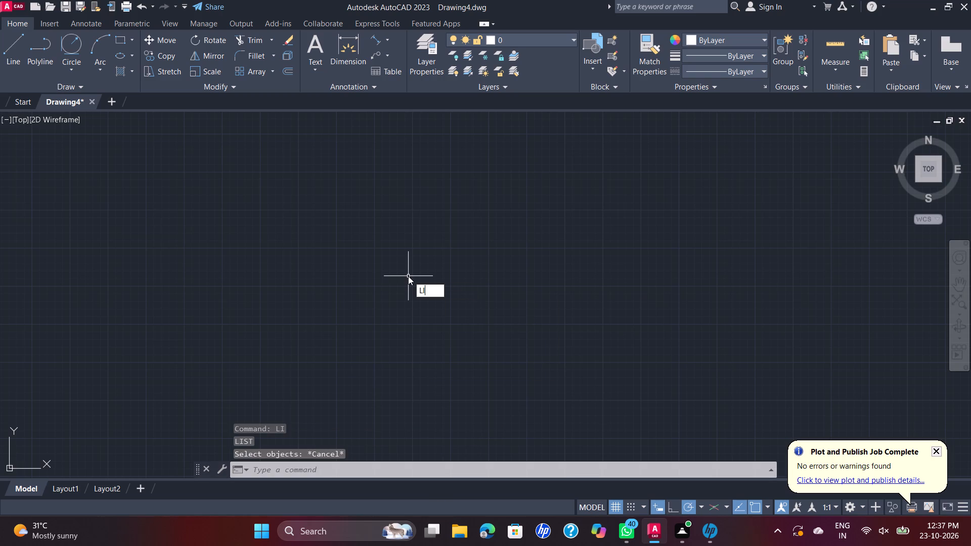
{"action": "key", "text": "m"}
{"action": "key", "text": "Return"}
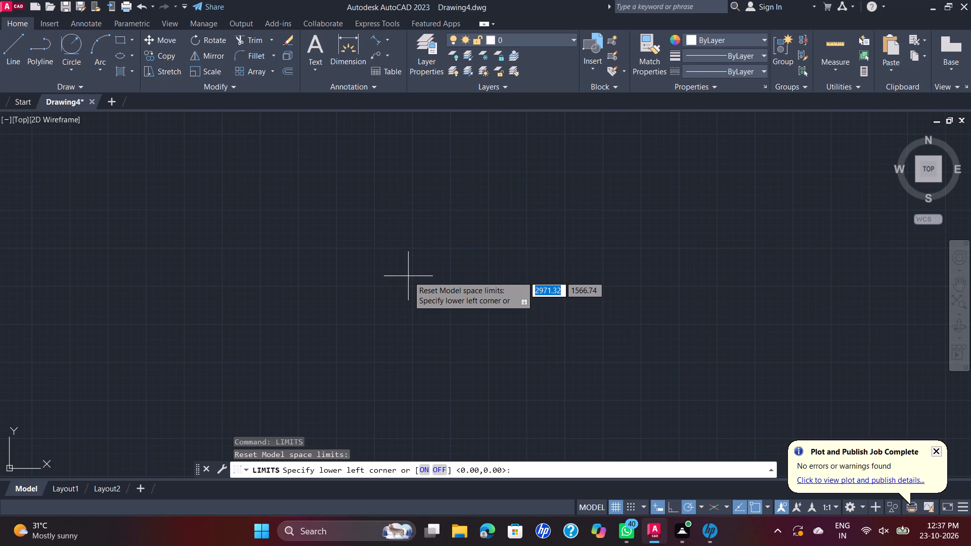
{"action": "key", "text": "0"}
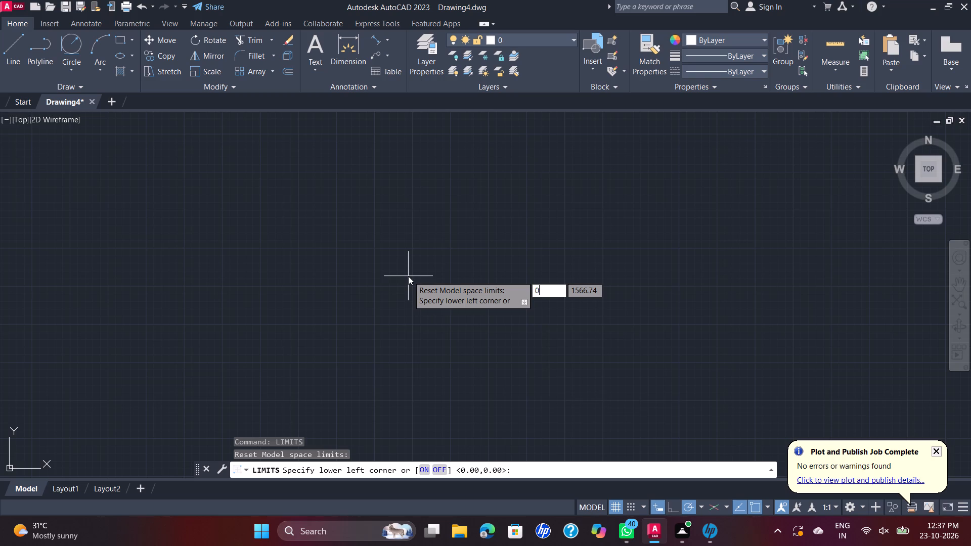
{"action": "key", "text": "comma"}
{"action": "key", "text": "0"}
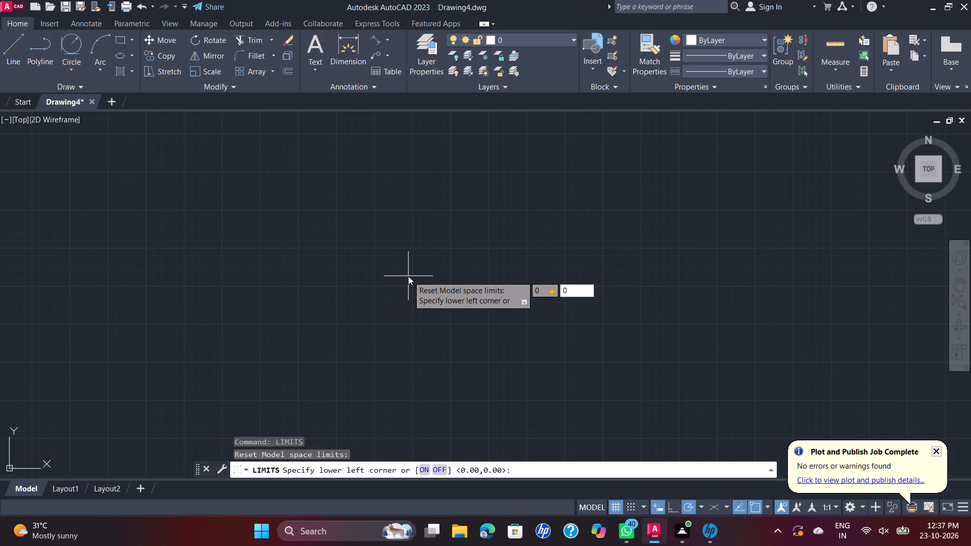
{"action": "key", "text": "Return"}
{"action": "type", "text": "200"}
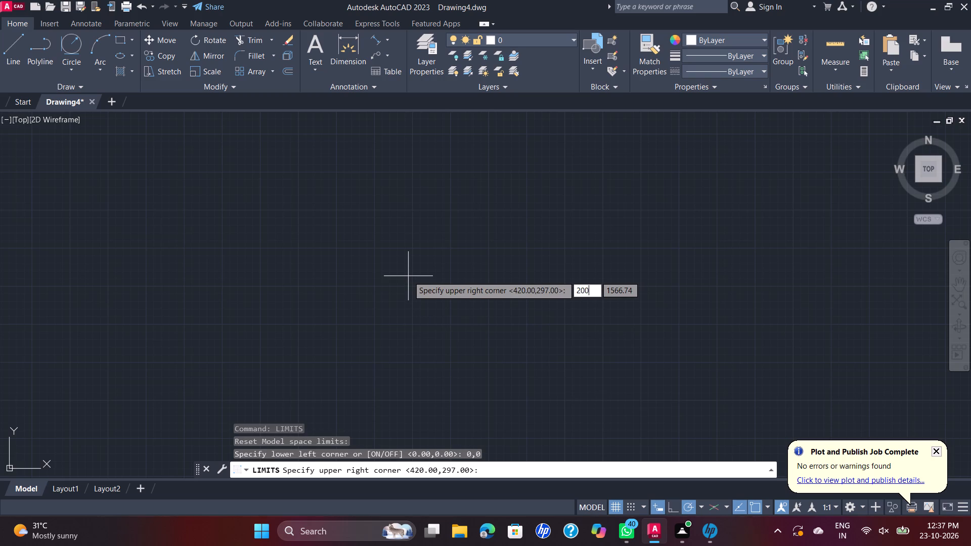
{"action": "type", "text": ",200"}
{"action": "key", "text": "Return"}
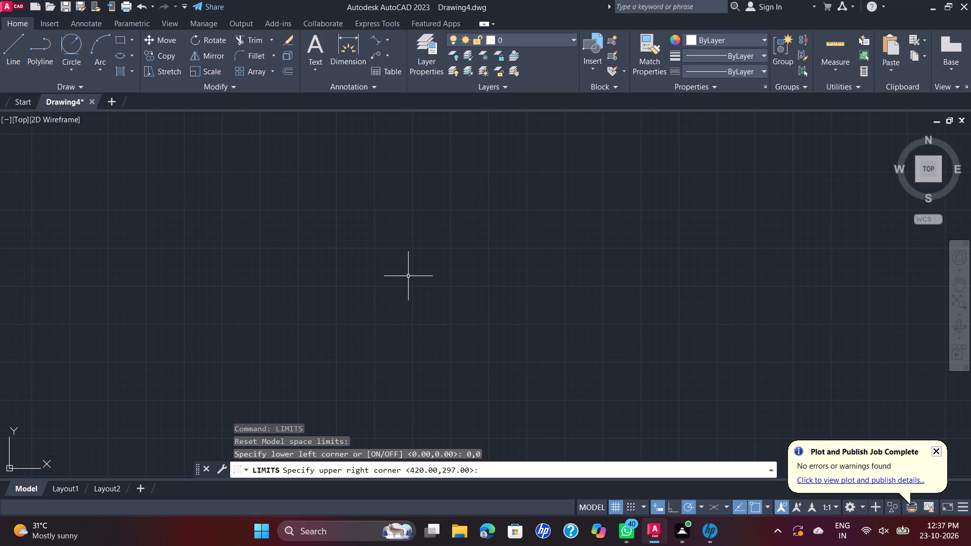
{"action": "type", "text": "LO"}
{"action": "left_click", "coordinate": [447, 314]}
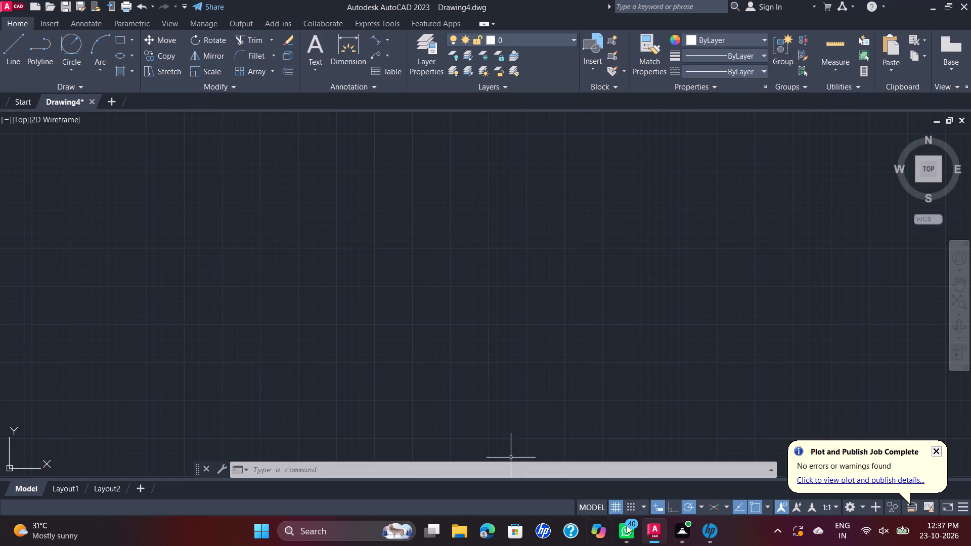
Turn on isometric drafting with the top isoplane.
{"action": "left_click", "coordinate": [717, 507]}
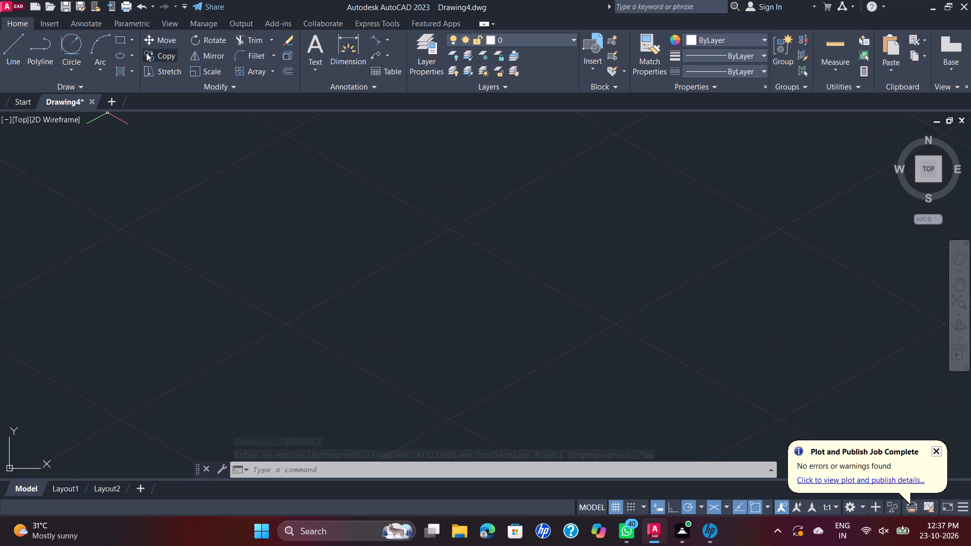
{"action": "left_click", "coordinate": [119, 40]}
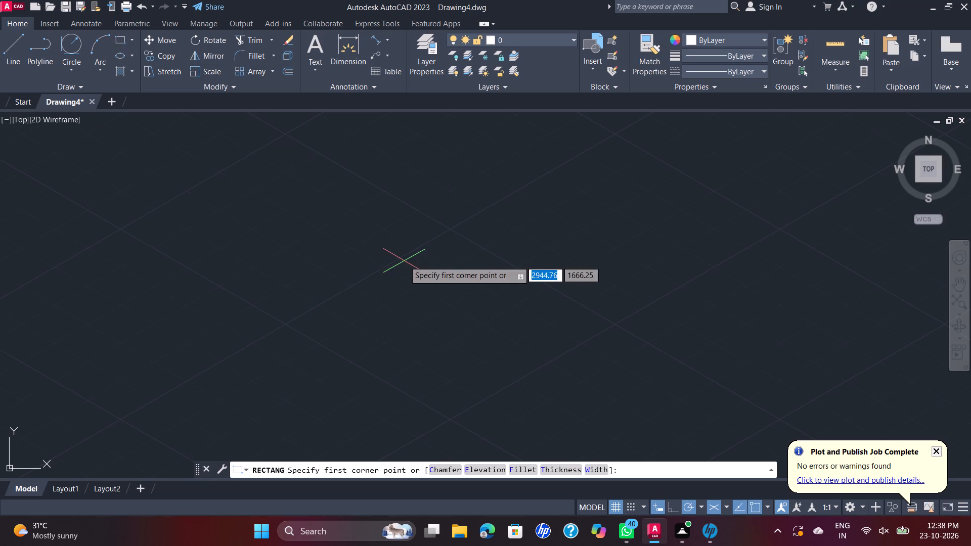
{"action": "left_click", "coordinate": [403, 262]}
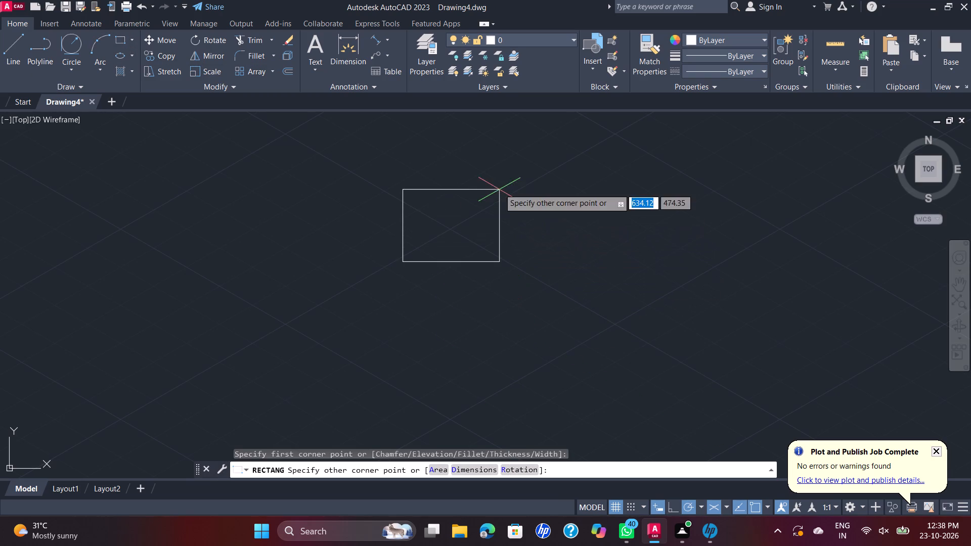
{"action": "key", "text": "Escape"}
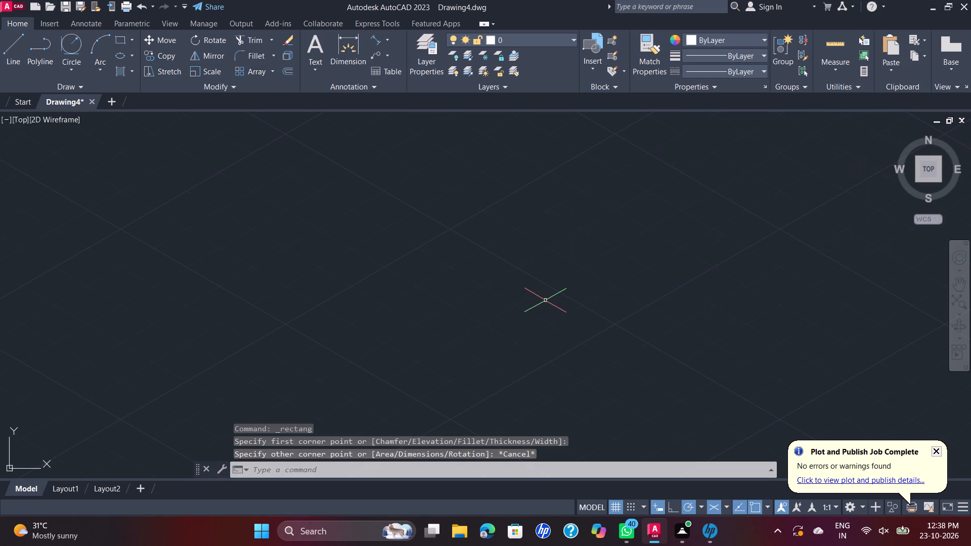
Draw a closed isometric rectangle as a polyline, with sides of 80 at 330°, 140 at 30°, and 80 at 150°, returning to the start.
{"action": "left_click", "coordinate": [45, 55]}
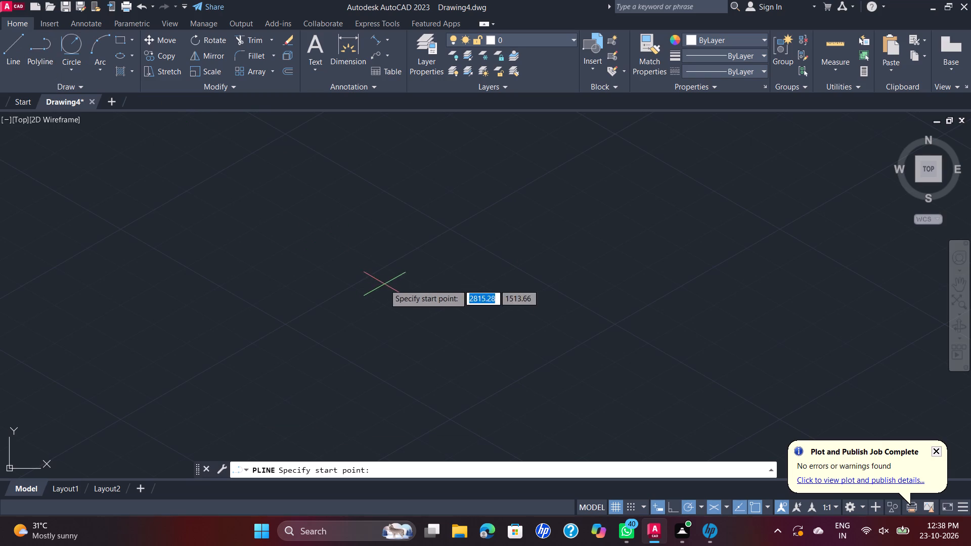
{"action": "left_click", "coordinate": [382, 268]}
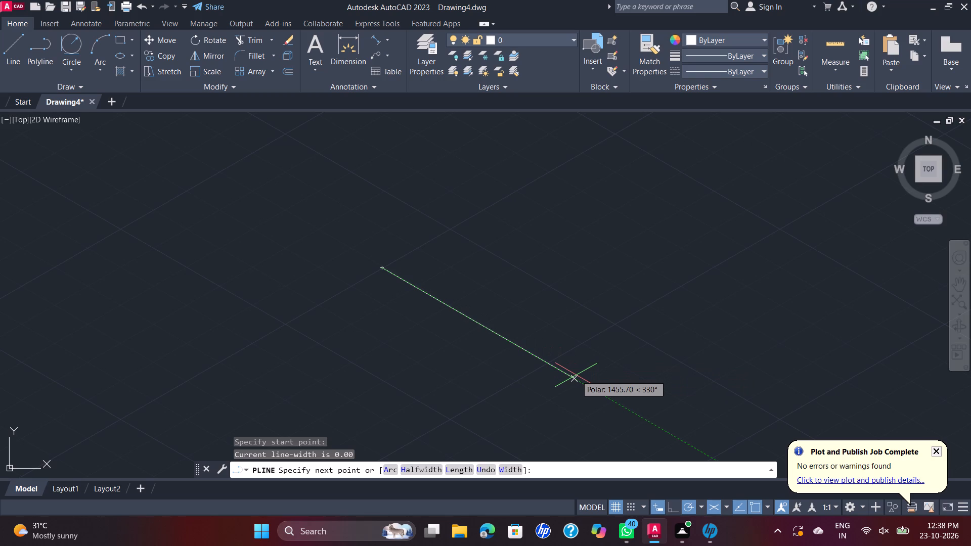
{"action": "type", "text": "80"}
{"action": "key", "text": "Return"}
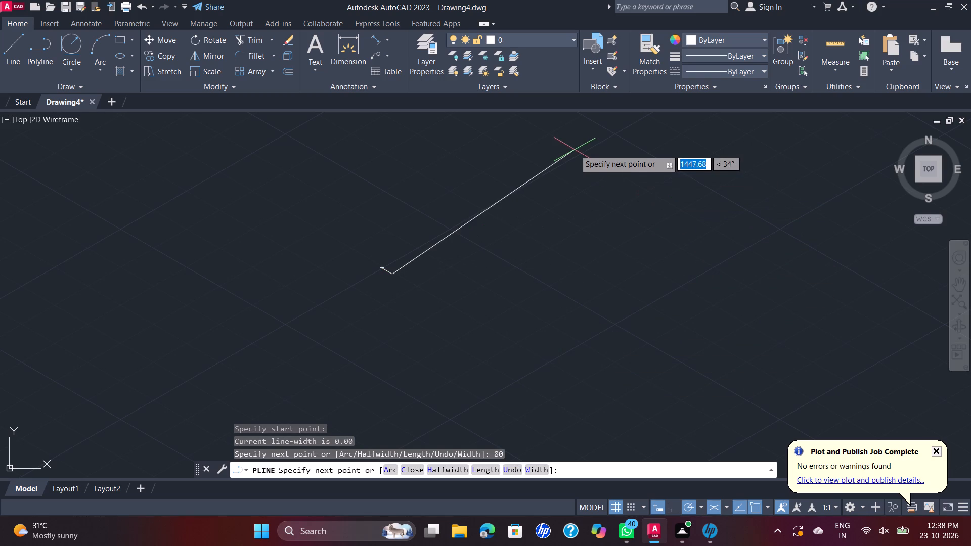
{"action": "scroll", "coordinate": [399, 284], "scroll_direction": "up", "scroll_amount": 3}
{"action": "scroll", "coordinate": [367, 225], "scroll_direction": "up", "scroll_amount": 1}
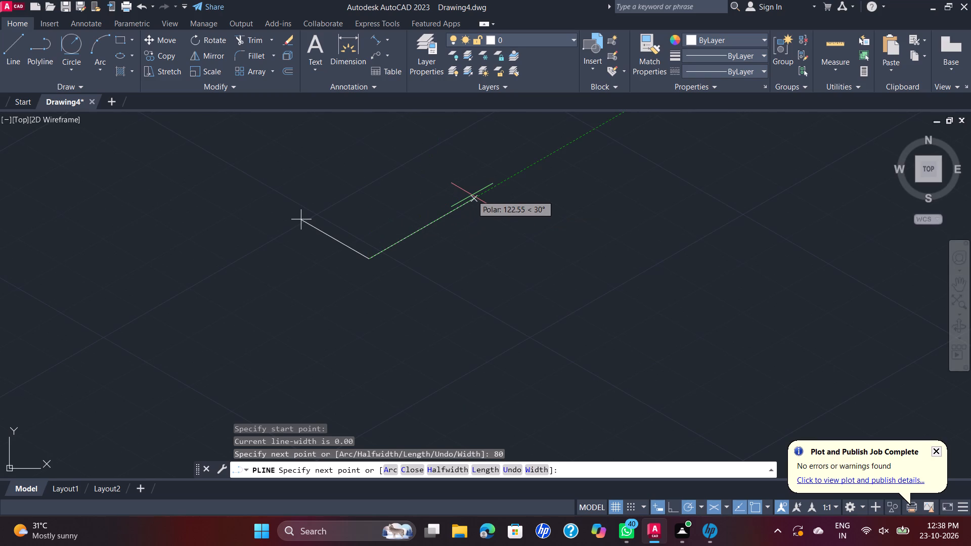
{"action": "type", "text": "140"}
{"action": "key", "text": "Return"}
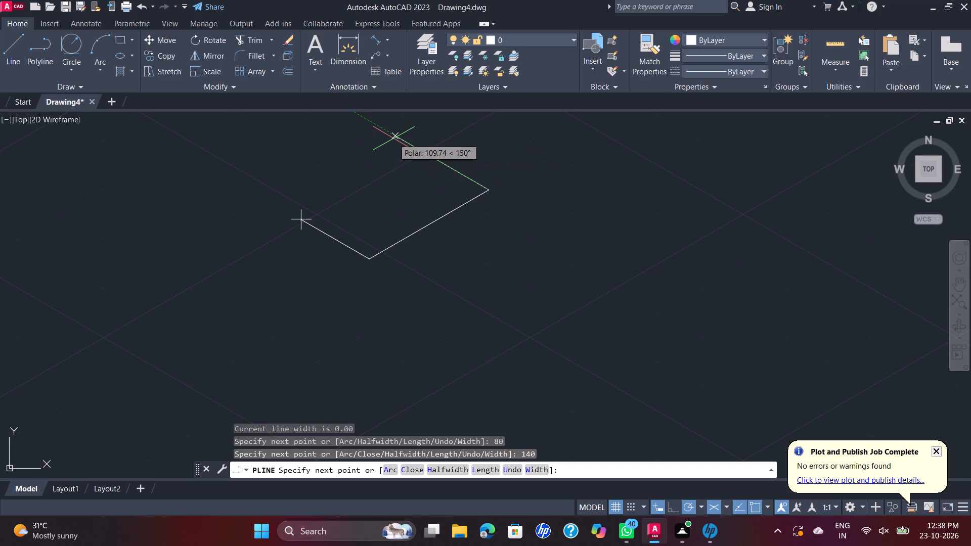
{"action": "type", "text": "80"}
{"action": "key", "text": "Return"}
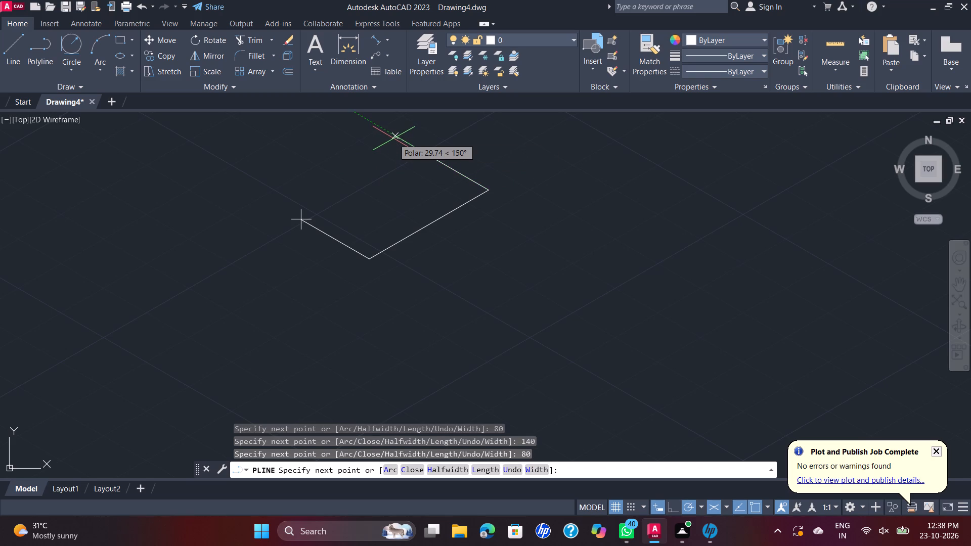
{"action": "left_click", "coordinate": [302, 220]}
{"action": "key", "text": "Escape"}
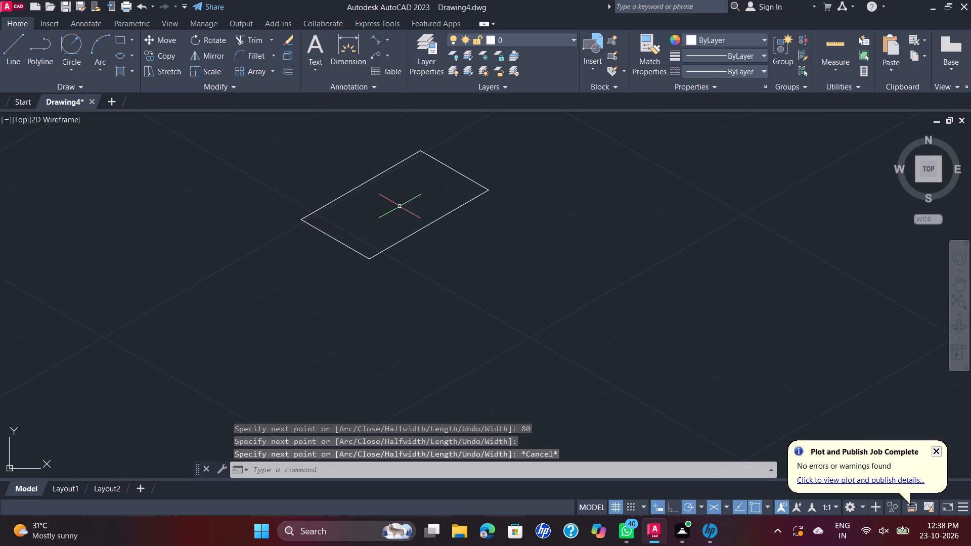
Copy the isometric rectangle 20 units straight up at 90°.
{"action": "middle_click_drag", "start_coordinate": [400, 206], "coordinate": [418, 212]}
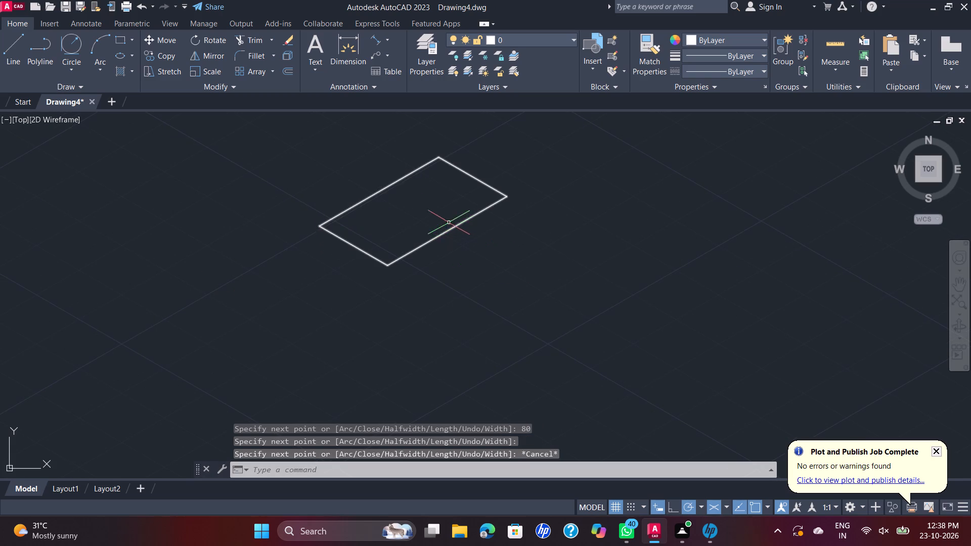
{"action": "middle_click_drag", "start_coordinate": [438, 184], "coordinate": [462, 232]}
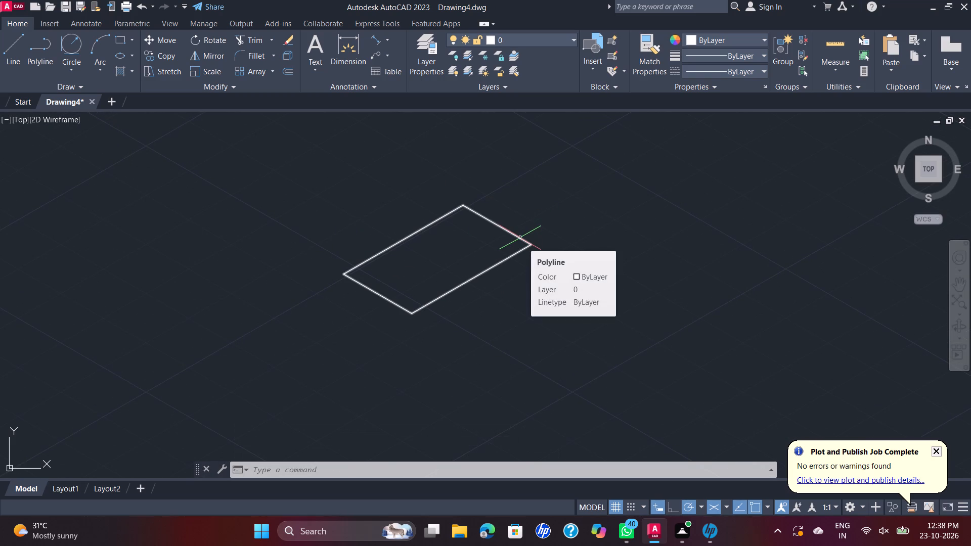
{"action": "left_click", "coordinate": [520, 238]}
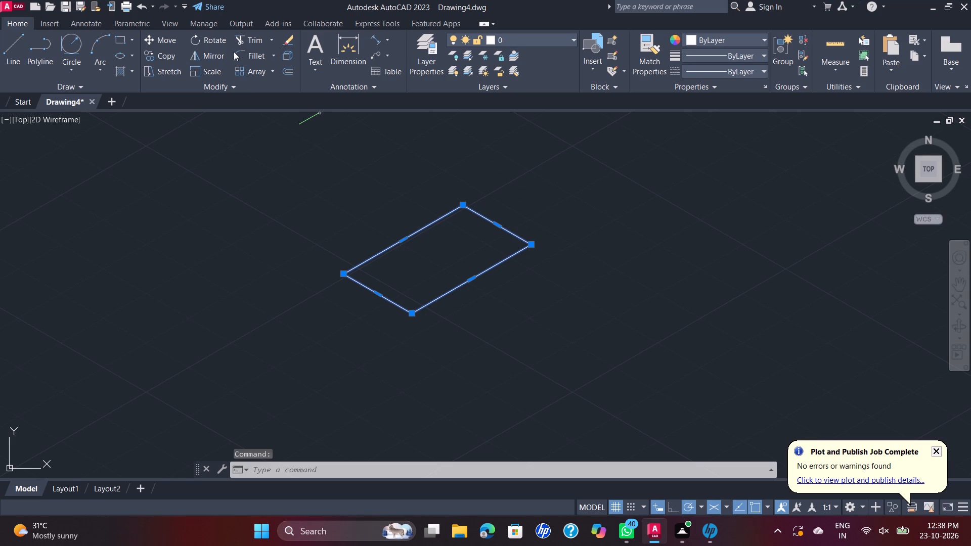
{"action": "left_click", "coordinate": [172, 57]}
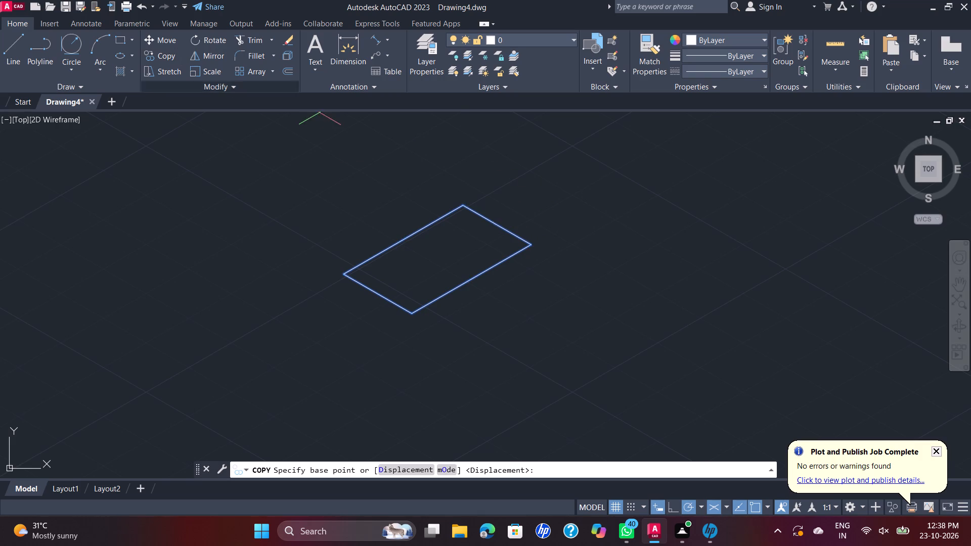
{"action": "left_click", "coordinate": [440, 260]}
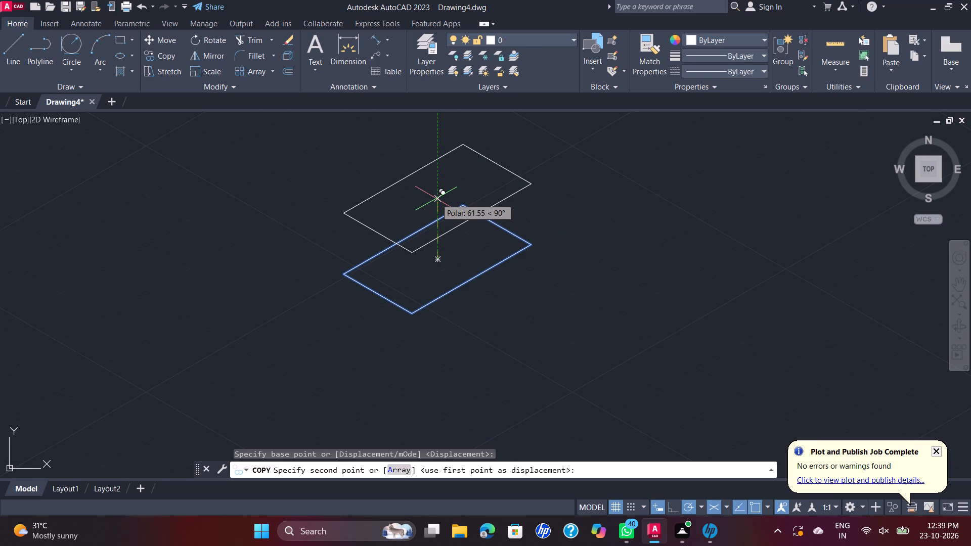
{"action": "type", "text": "20"}
{"action": "key", "text": "Return"}
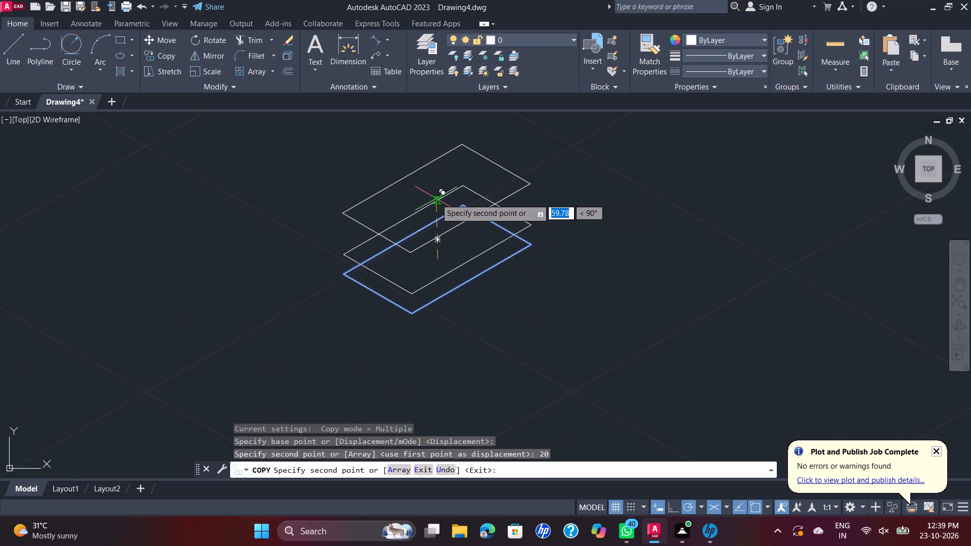
{"action": "key", "text": "Escape"}
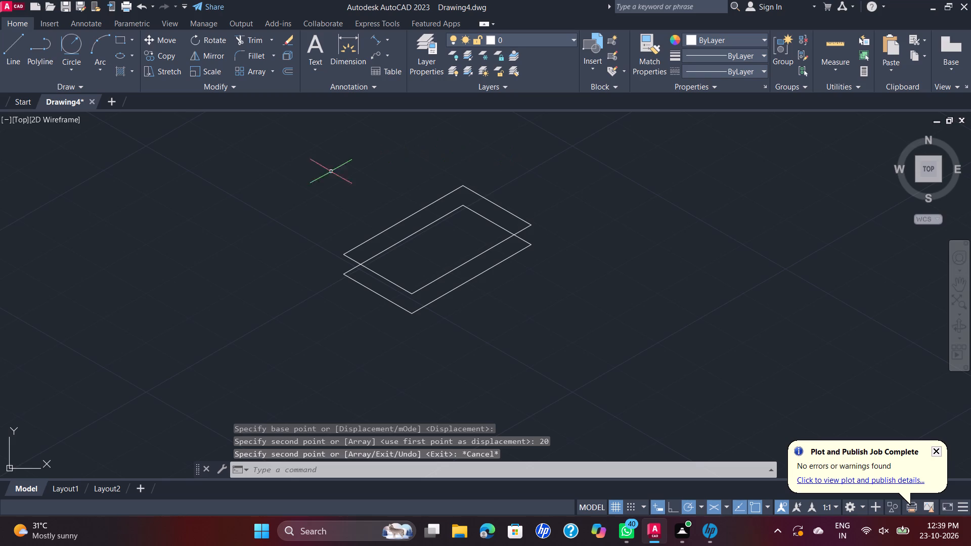
Draw vertical lines joining the upper and lower rectangles at their leftmost and front corners.
{"action": "left_click", "coordinate": [16, 56]}
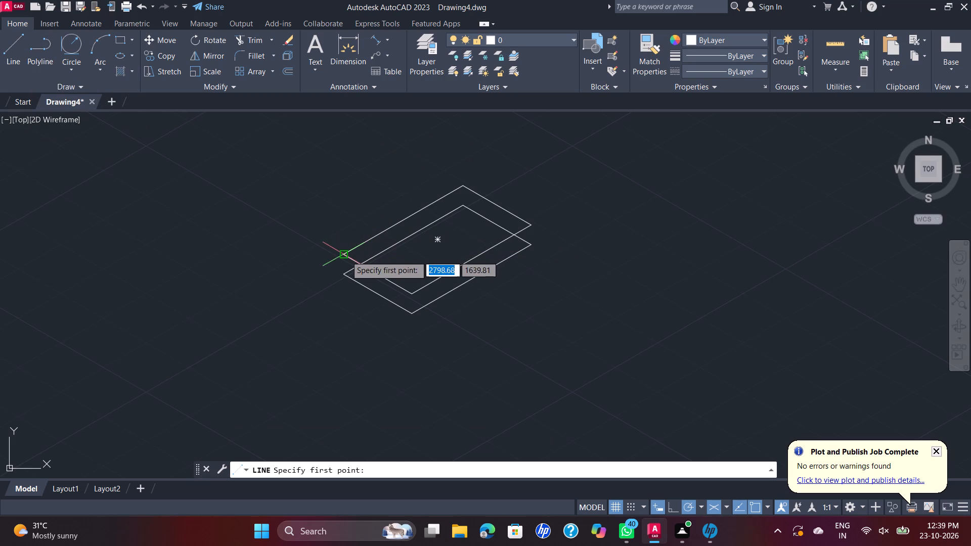
{"action": "left_click", "coordinate": [345, 256]}
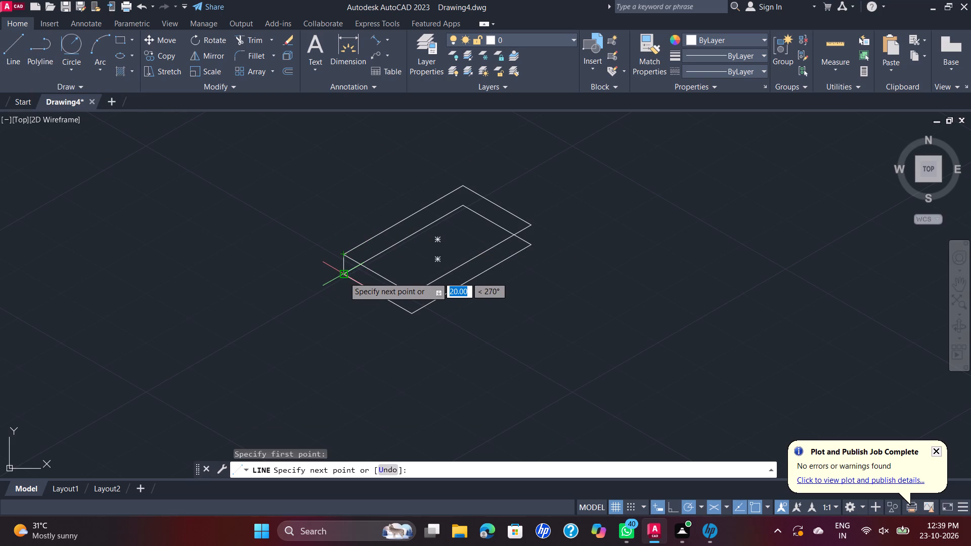
{"action": "left_click", "coordinate": [345, 275]}
{"action": "key", "text": "grave"}
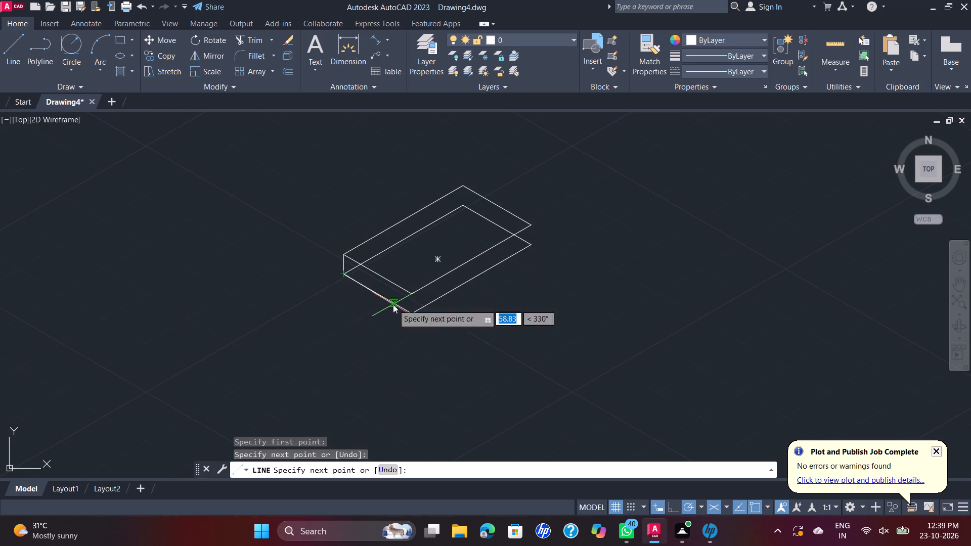
{"action": "key", "text": "Escape"}
{"action": "key", "text": "space"}
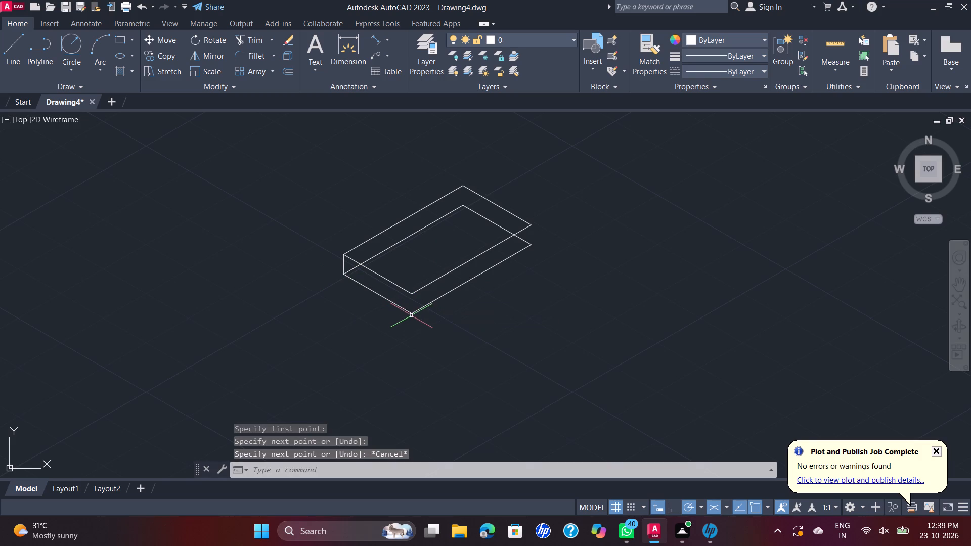
{"action": "scroll", "coordinate": [408, 309], "scroll_direction": "up", "scroll_amount": 3}
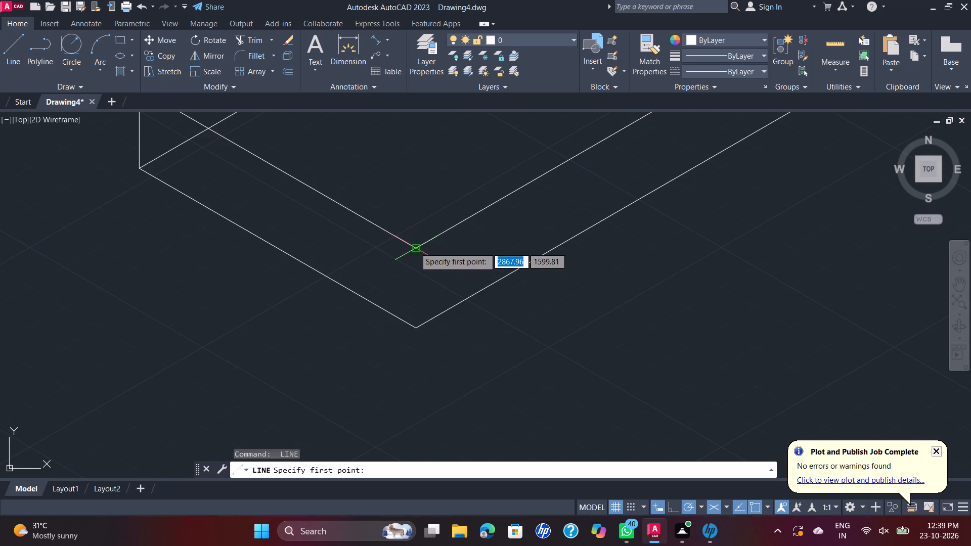
{"action": "left_click", "coordinate": [415, 247]}
{"action": "left_click", "coordinate": [417, 327]}
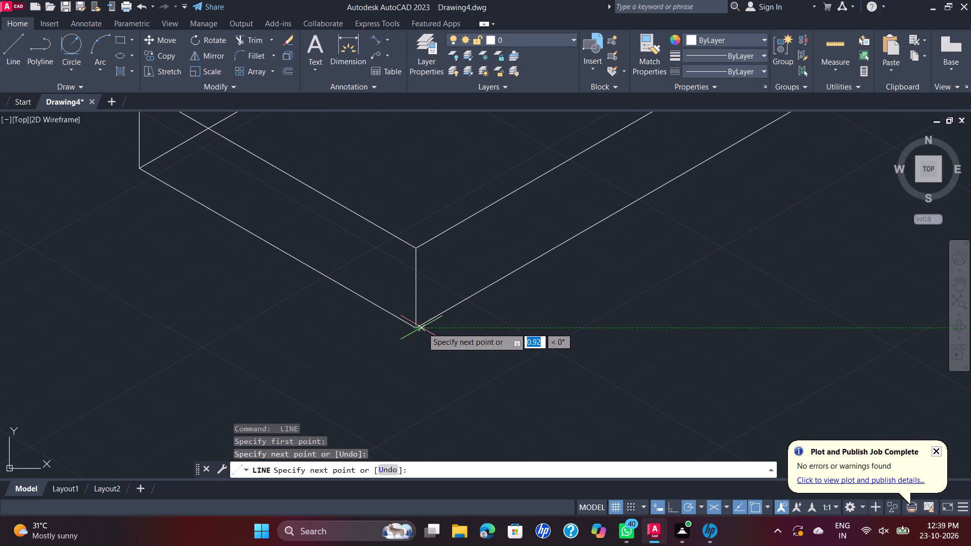
{"action": "key", "text": "Escape"}
Draw a vertical line joining the upper and lower rectangles at their rightmost corner.
{"action": "scroll", "coordinate": [770, 243], "scroll_direction": "down", "scroll_amount": 2}
{"action": "middle_click_drag", "start_coordinate": [770, 243], "coordinate": [682, 305]}
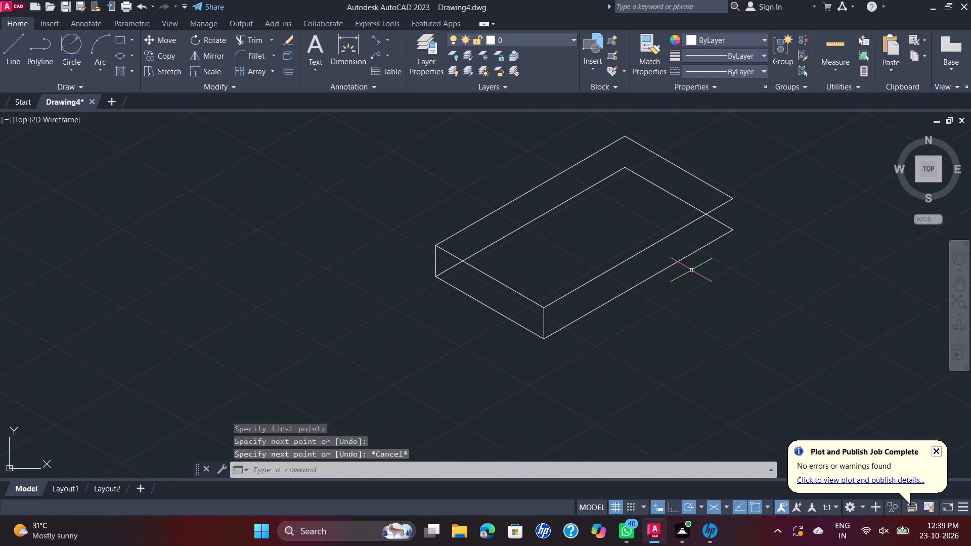
{"action": "key", "text": "space"}
{"action": "scroll", "coordinate": [716, 222], "scroll_direction": "up", "scroll_amount": 2}
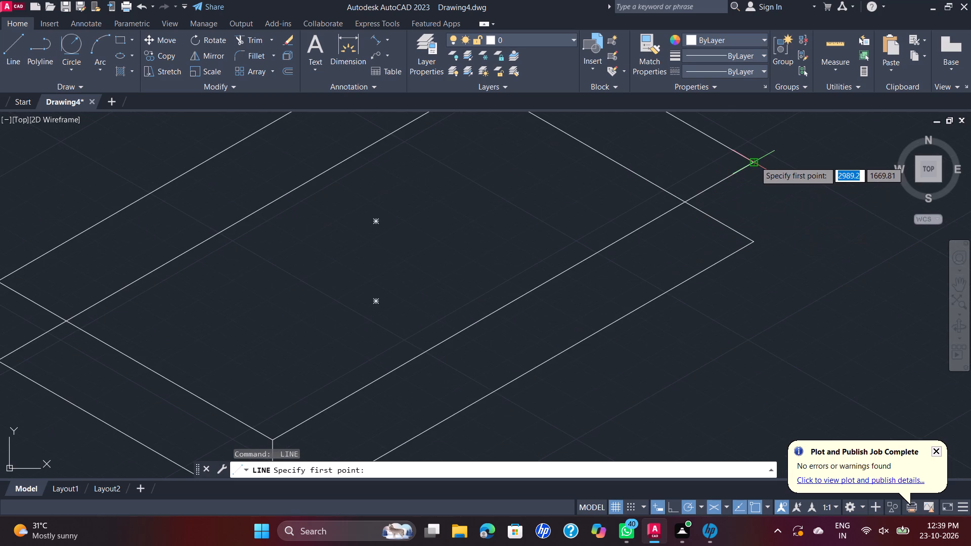
{"action": "left_click", "coordinate": [755, 161]}
{"action": "left_click", "coordinate": [757, 244]}
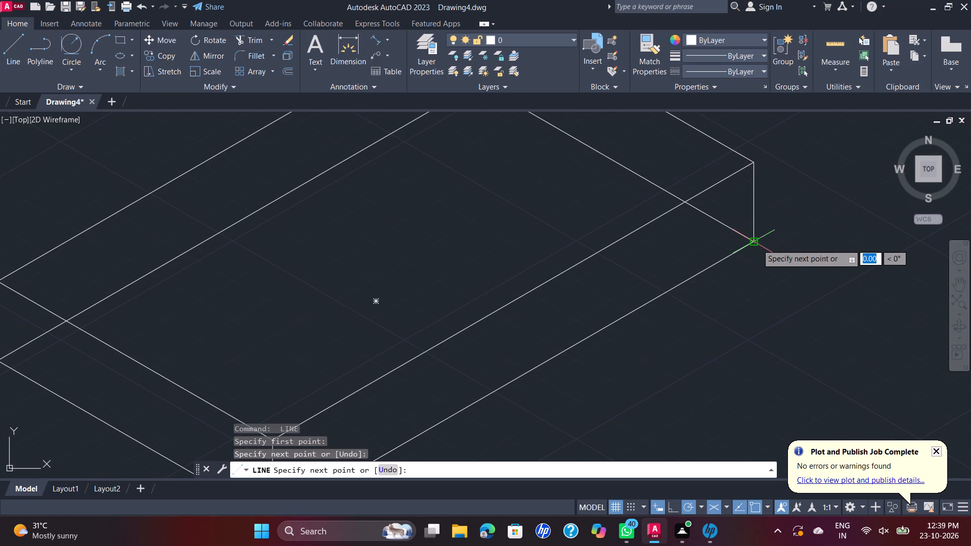
{"action": "key", "text": "Escape"}
Trim the lower rectangle's two hidden back edges so only the block's visible outline is left.
{"action": "scroll", "coordinate": [758, 248], "scroll_direction": "up", "scroll_amount": 7}
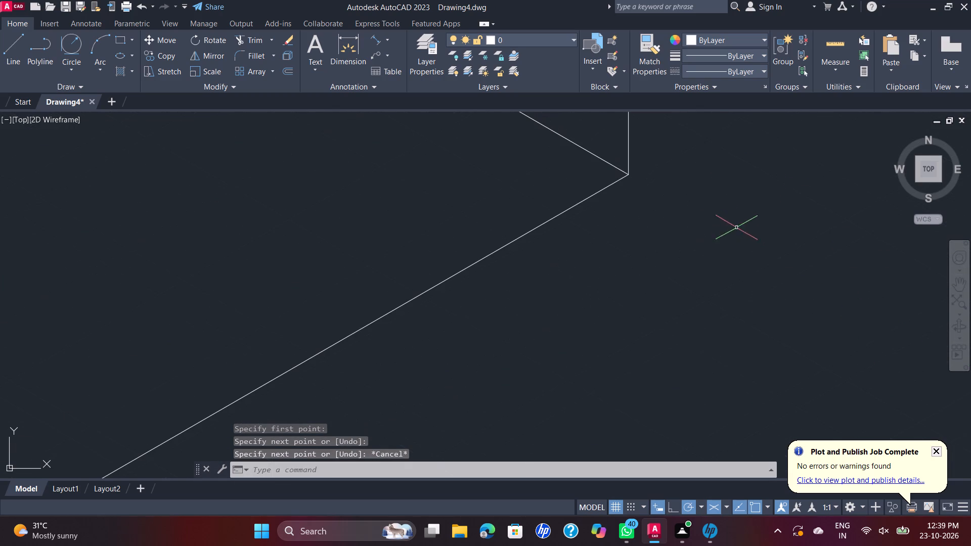
{"action": "scroll", "coordinate": [632, 177], "scroll_direction": "down", "scroll_amount": 10}
{"action": "scroll", "coordinate": [585, 146], "scroll_direction": "up", "scroll_amount": 1}
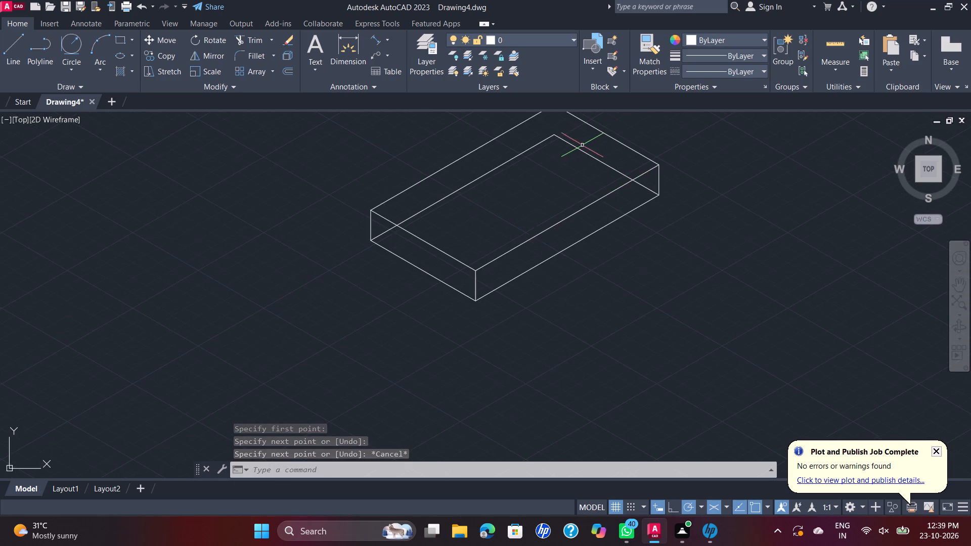
{"action": "middle_click_drag", "start_coordinate": [582, 145], "coordinate": [596, 183]}
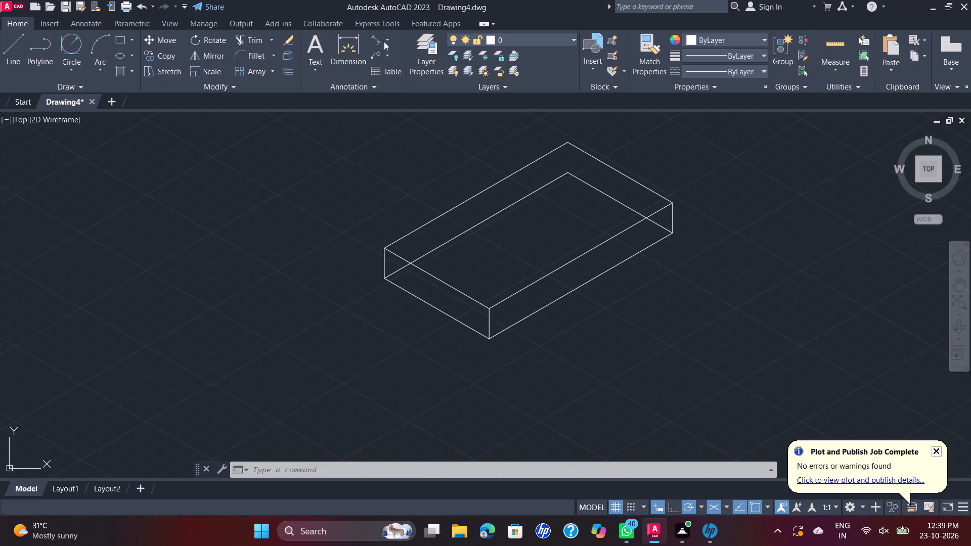
{"action": "left_click", "coordinate": [476, 224]}
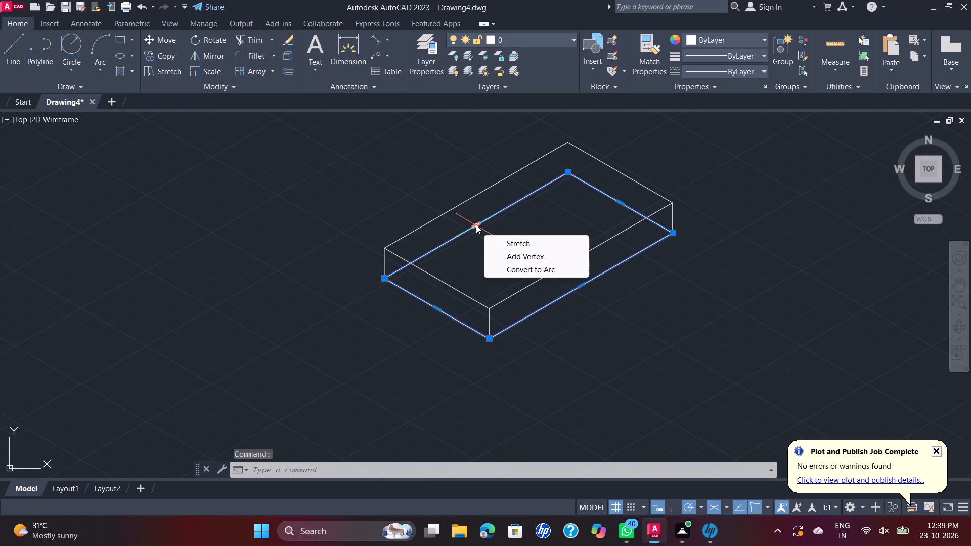
{"action": "key", "text": "Escape"}
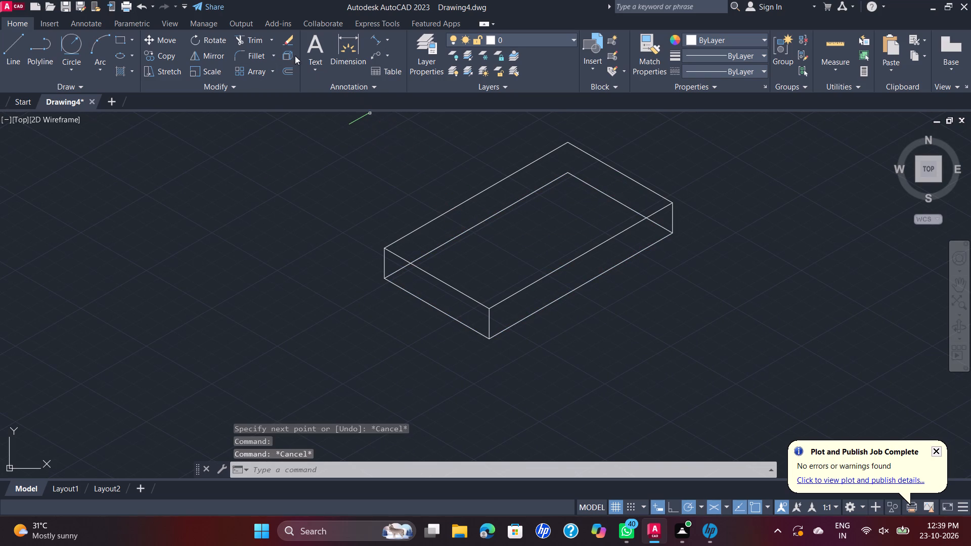
{"action": "left_click", "coordinate": [251, 37]}
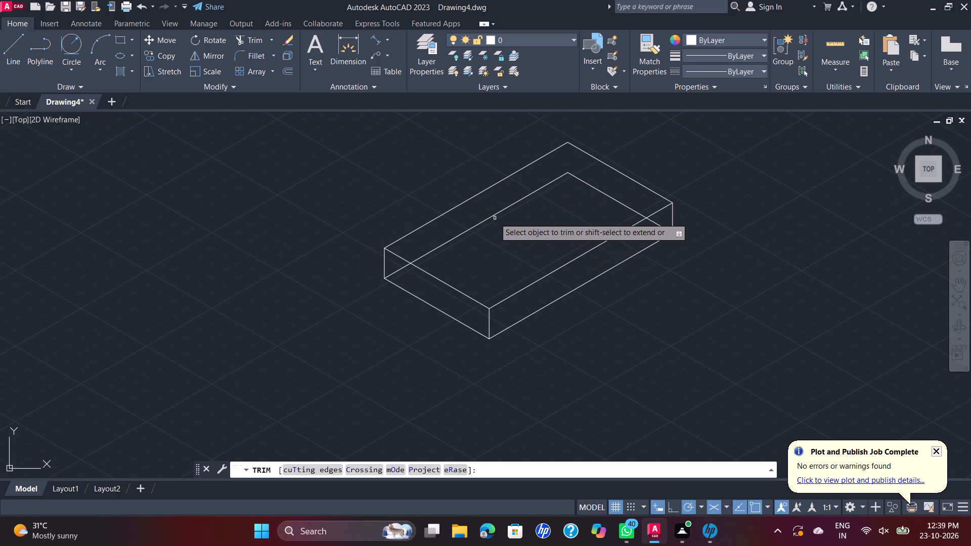
{"action": "left_click", "coordinate": [494, 213]}
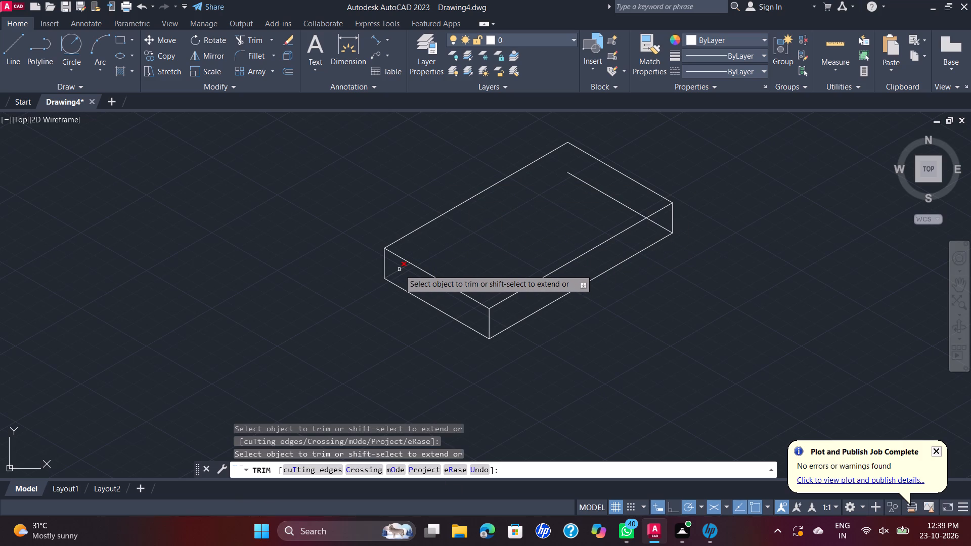
{"action": "left_click", "coordinate": [400, 269]}
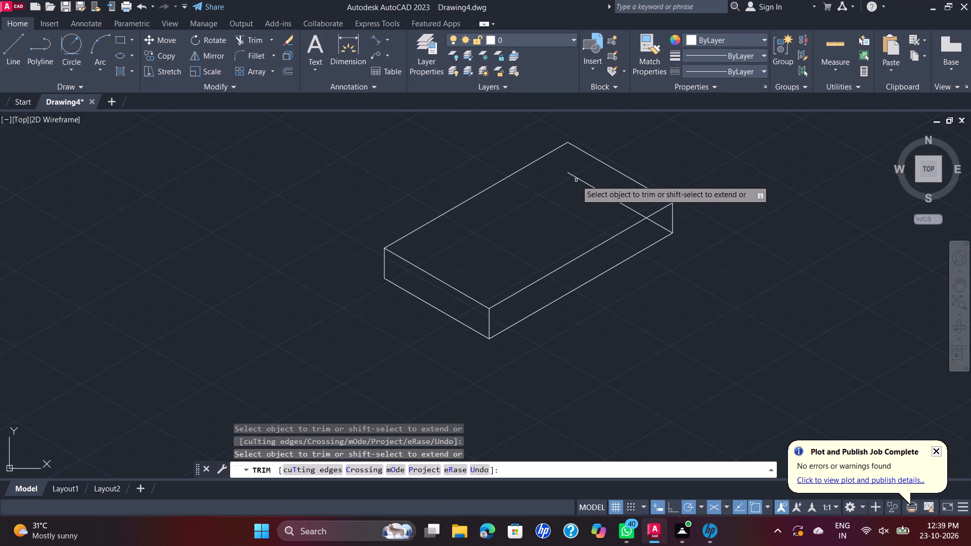
{"action": "left_click", "coordinate": [579, 181]}
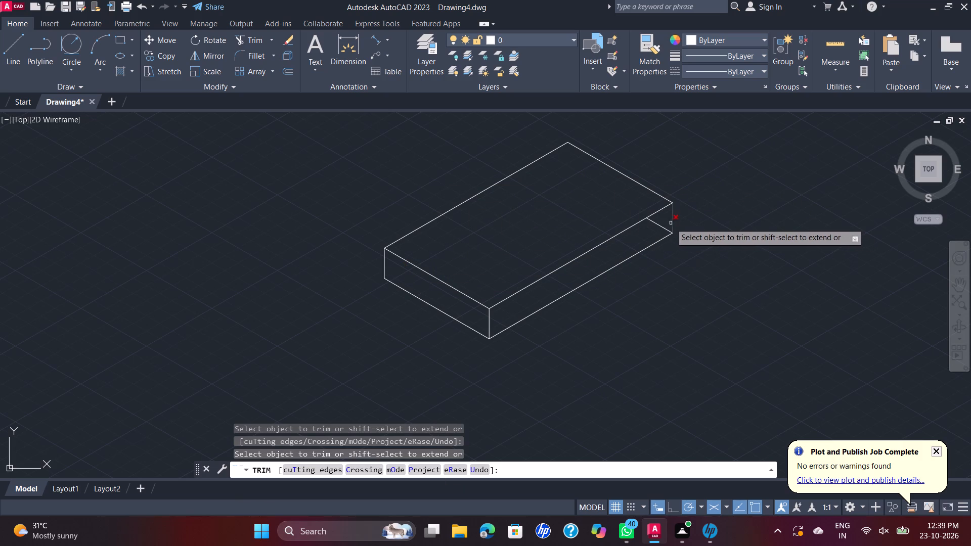
{"action": "left_click", "coordinate": [666, 229]}
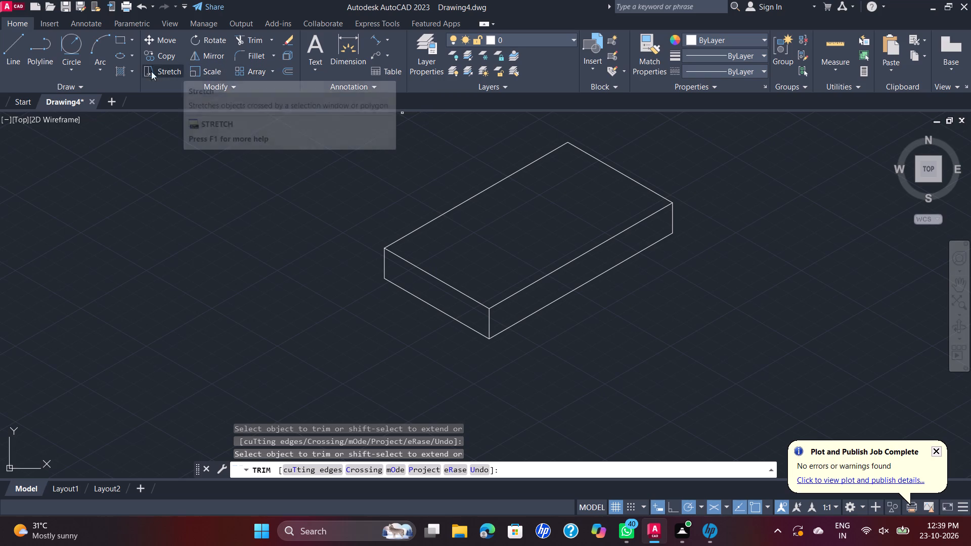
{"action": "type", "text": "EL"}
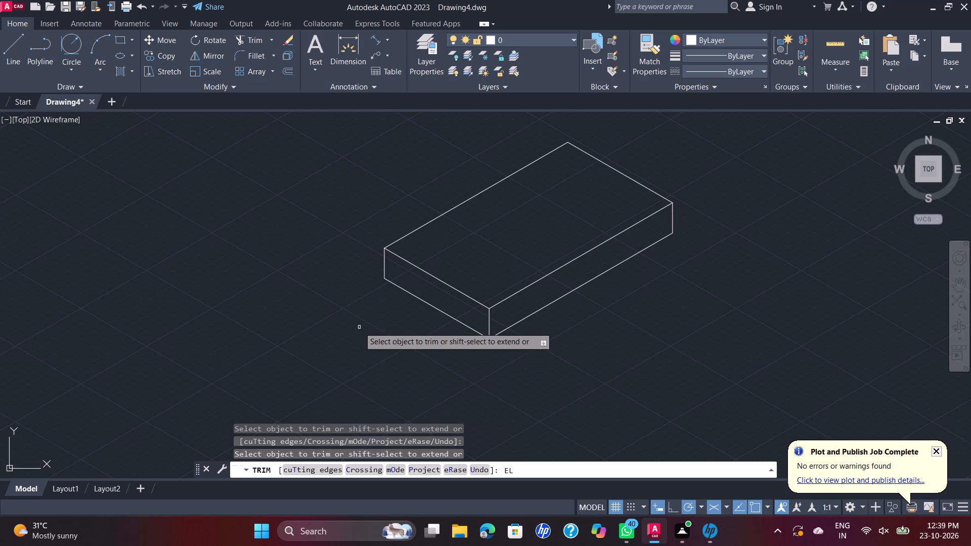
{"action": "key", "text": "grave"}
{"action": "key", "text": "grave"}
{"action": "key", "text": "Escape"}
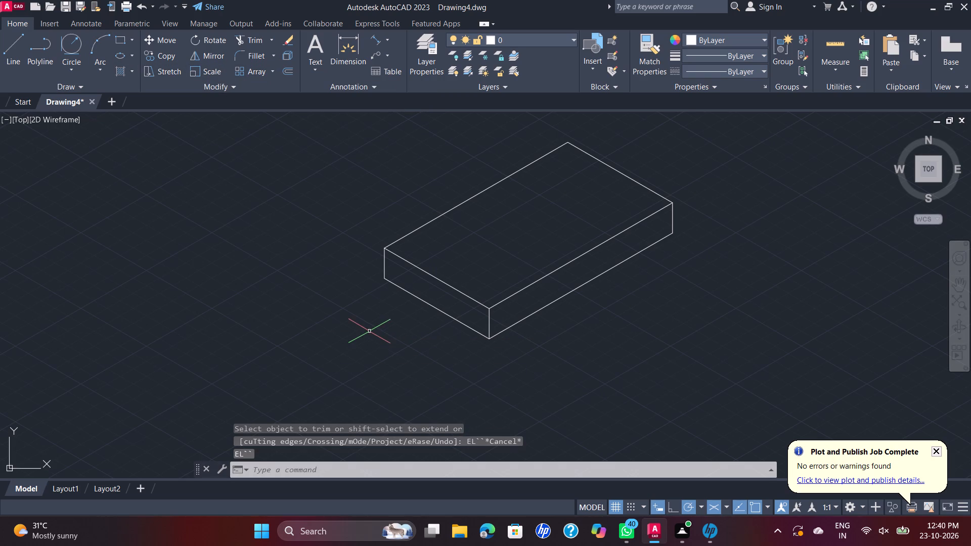
Draw a top-plane isocircle of diameter 100 in the empty area to the left of the block.
{"action": "type", "text": "EL"}
{"action": "key", "text": "Return"}
{"action": "type", "text": "ISO"}
{"action": "key", "text": "Return"}
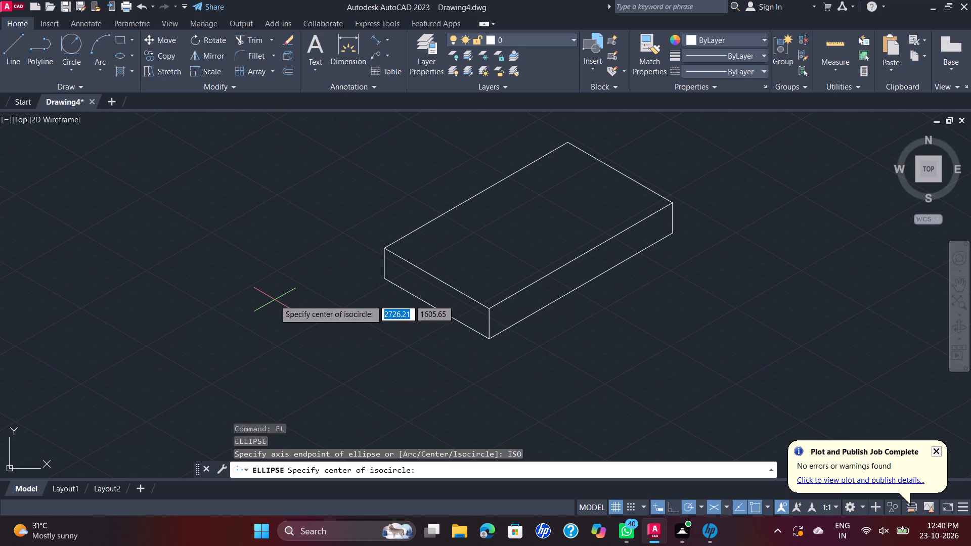
{"action": "left_click", "coordinate": [257, 304]}
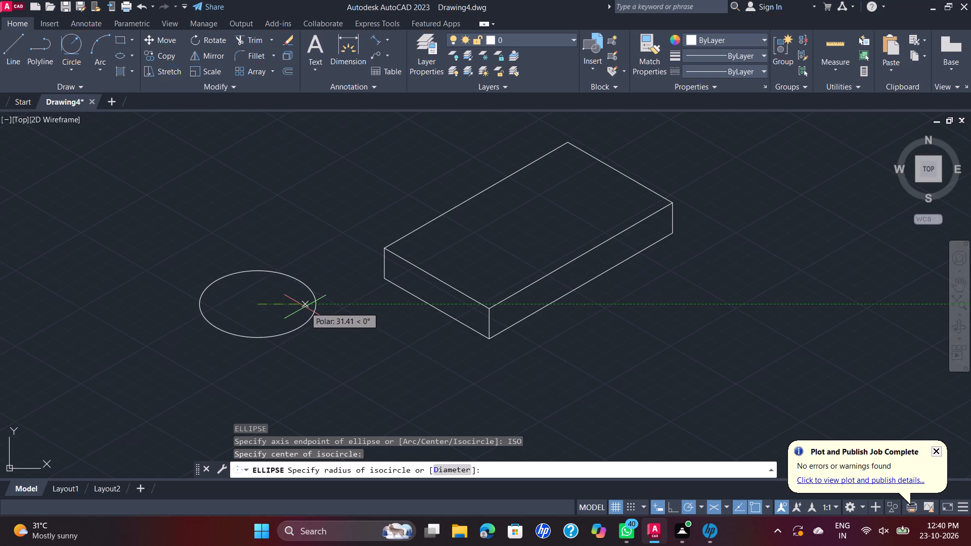
{"action": "key", "text": "d"}
{"action": "key", "text": "Return"}
{"action": "type", "text": "10"}
{"action": "key", "text": "0"}
{"action": "key", "text": "Return"}
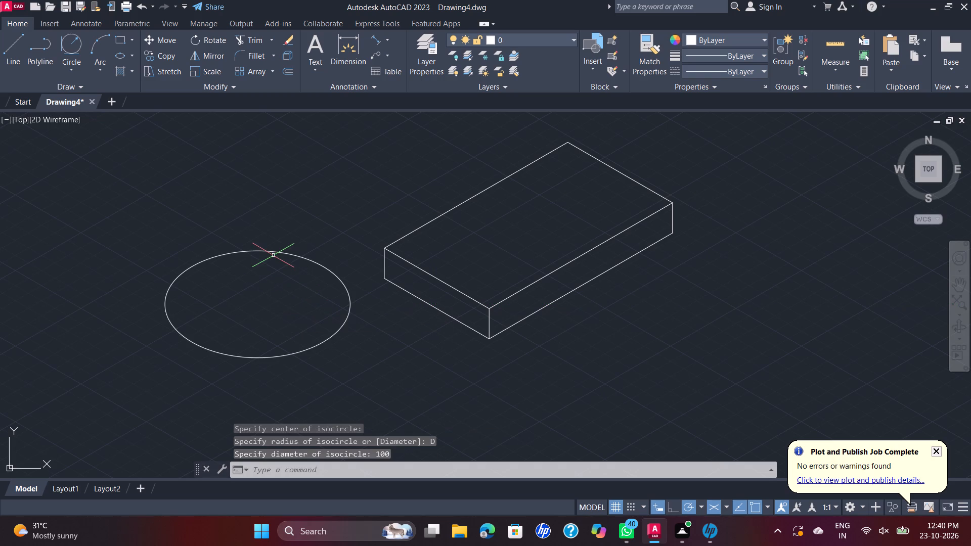
Draw a concentric isocircle of diameter 80 inside the 100-diameter isocircle.
{"action": "key", "text": "space"}
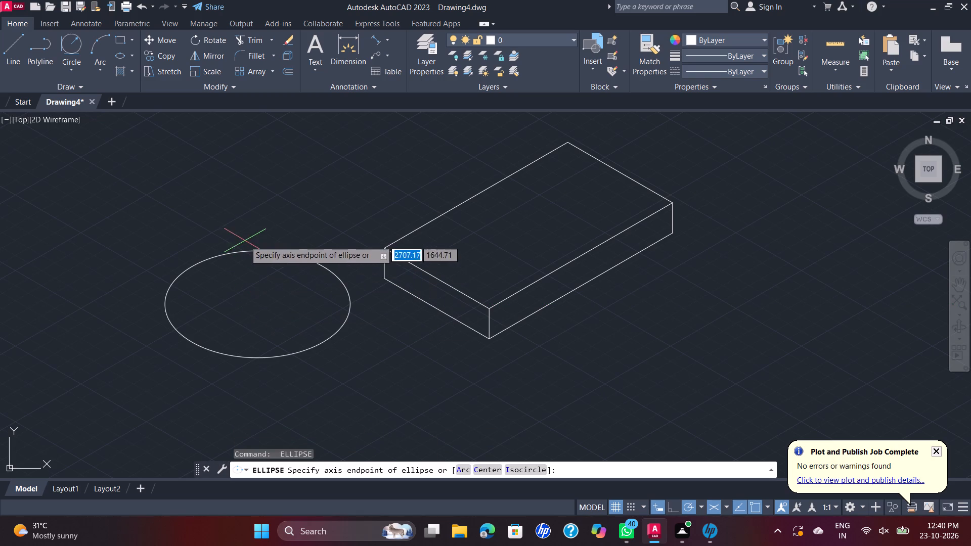
{"action": "type", "text": "ISO"}
{"action": "key", "text": "Return"}
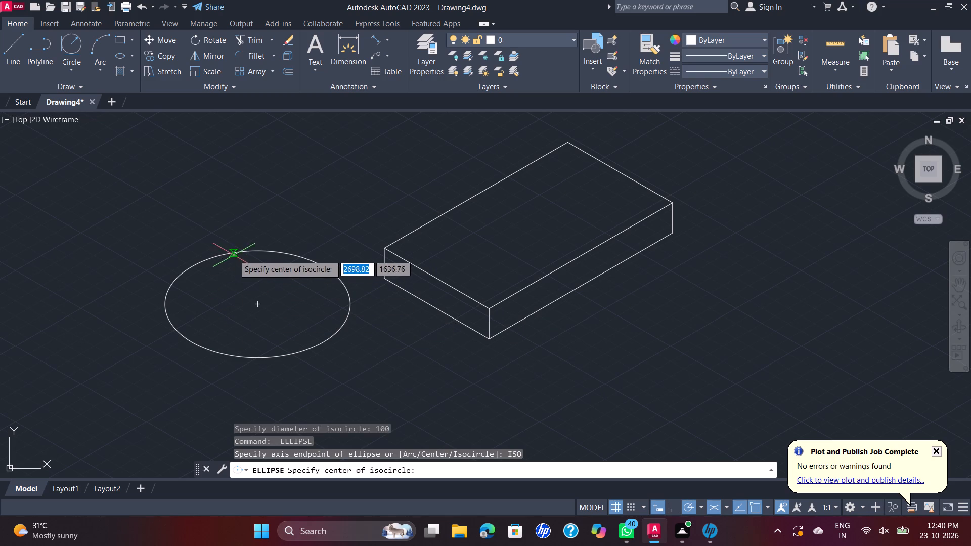
{"action": "left_click", "coordinate": [256, 307]}
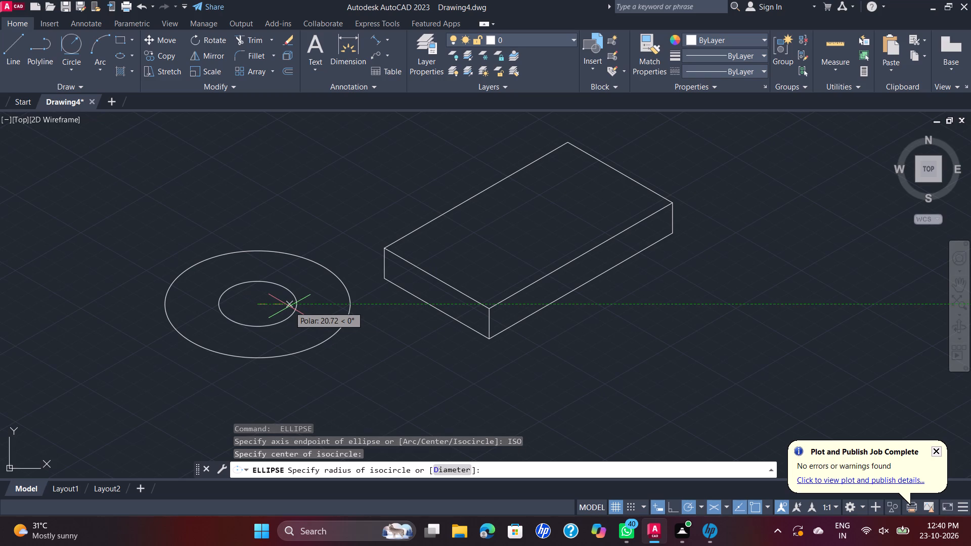
{"action": "key", "text": "d"}
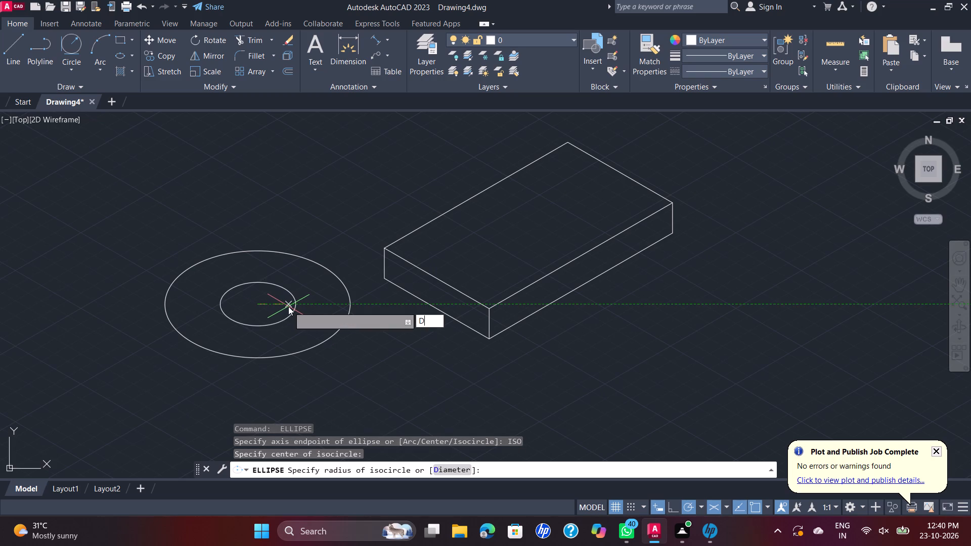
{"action": "key", "text": "Return"}
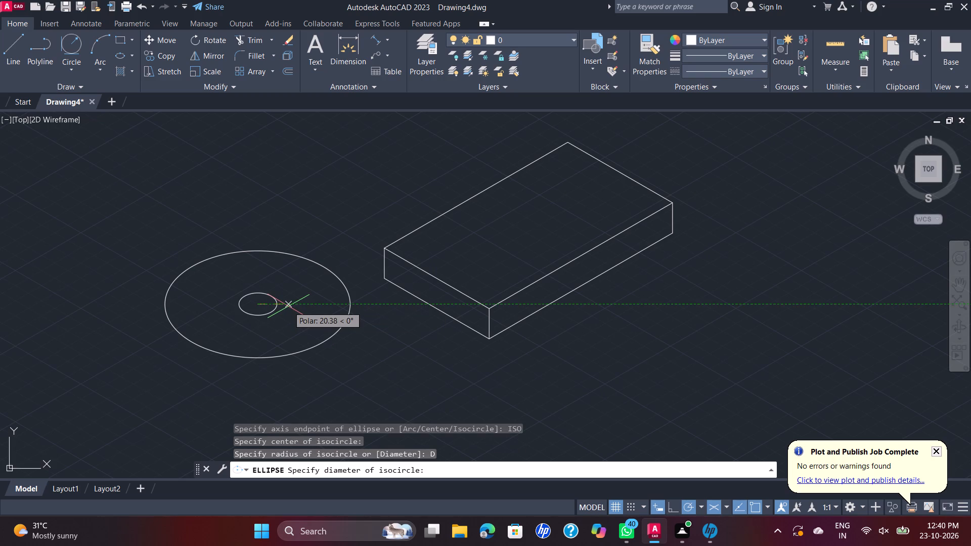
{"action": "type", "text": "80"}
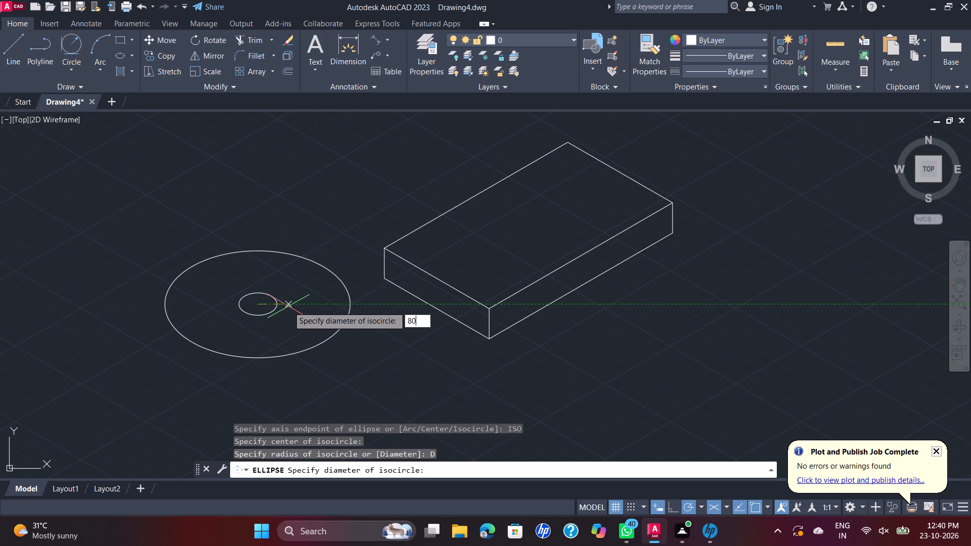
{"action": "key", "text": "Return"}
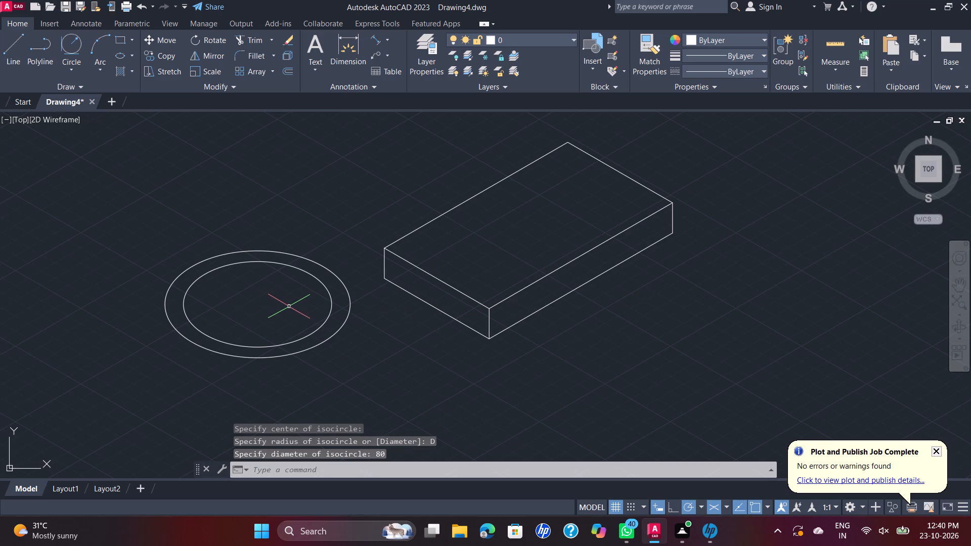
From the isocircles' centre draw connected lines: 10 at 150°, 20 back at 330°, and about 67 at 30° past the outer isocircle.
{"action": "scroll", "coordinate": [299, 294], "scroll_direction": "up", "scroll_amount": 1}
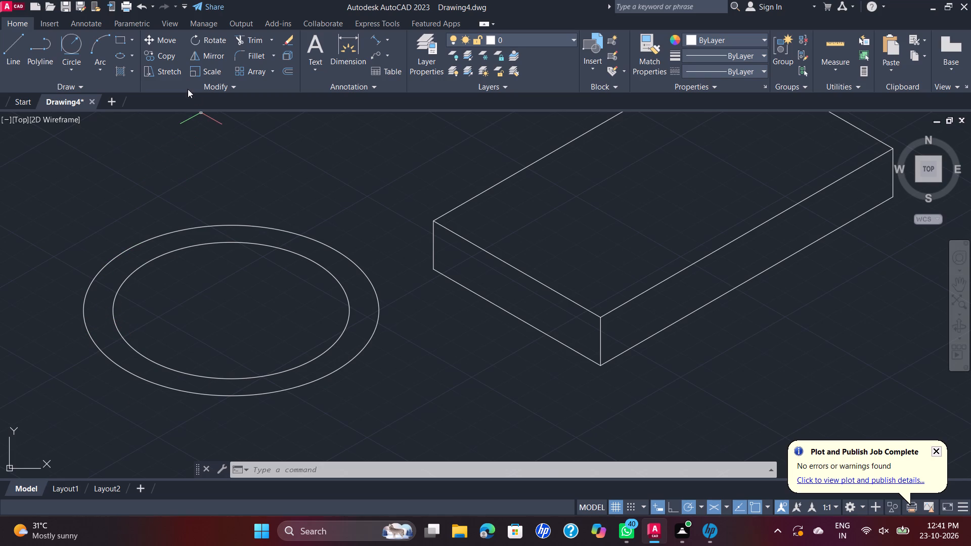
{"action": "left_click", "coordinate": [12, 43]}
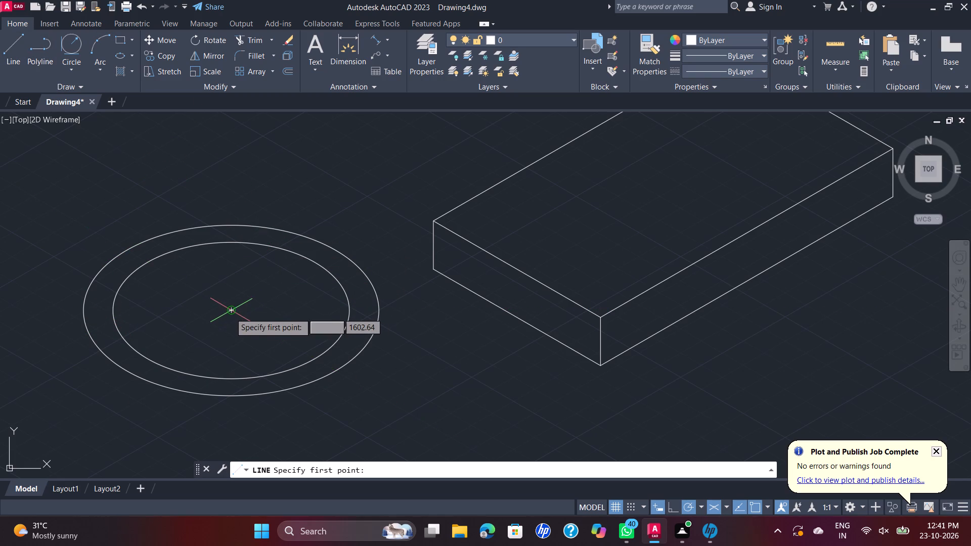
{"action": "left_click", "coordinate": [232, 311]}
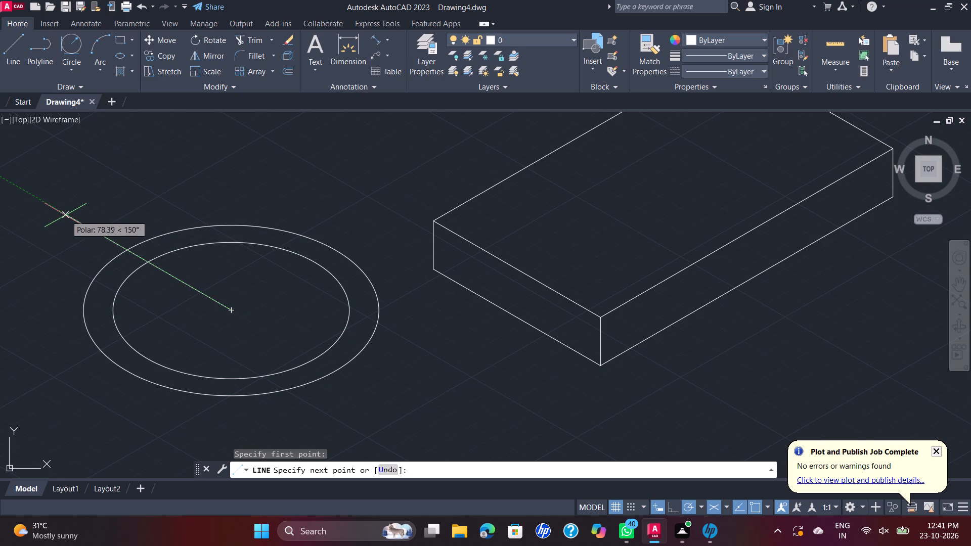
{"action": "type", "text": "10"}
{"action": "key", "text": "Return"}
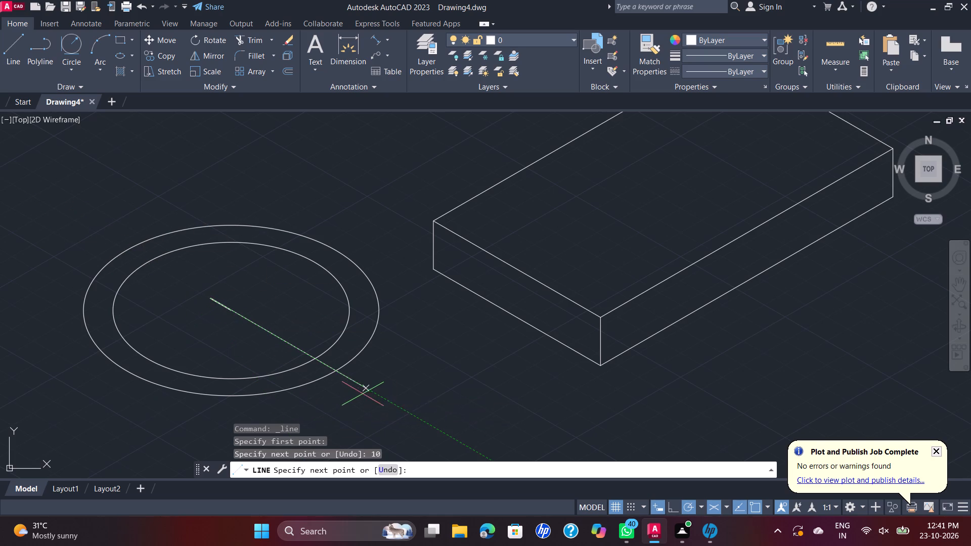
{"action": "type", "text": "20"}
{"action": "key", "text": "Return"}
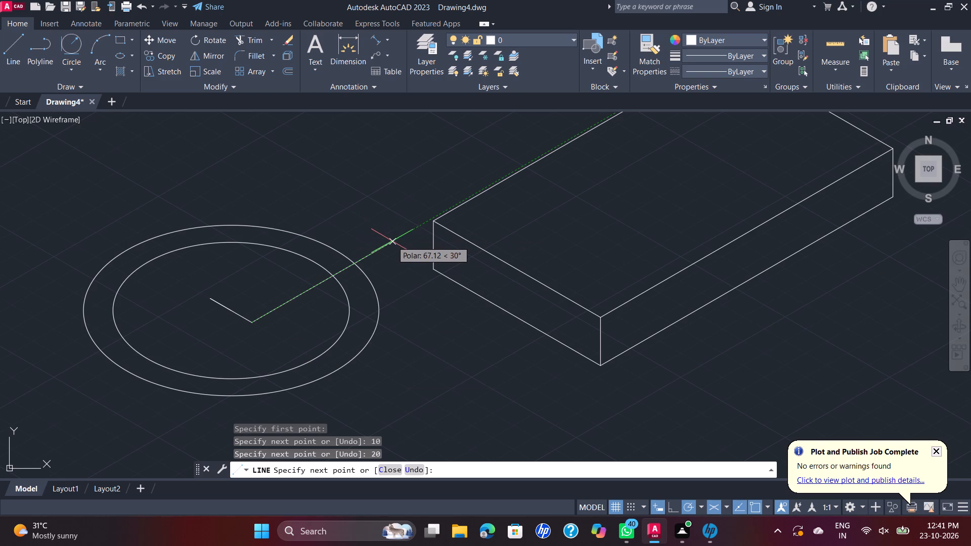
{"action": "left_click", "coordinate": [392, 241]}
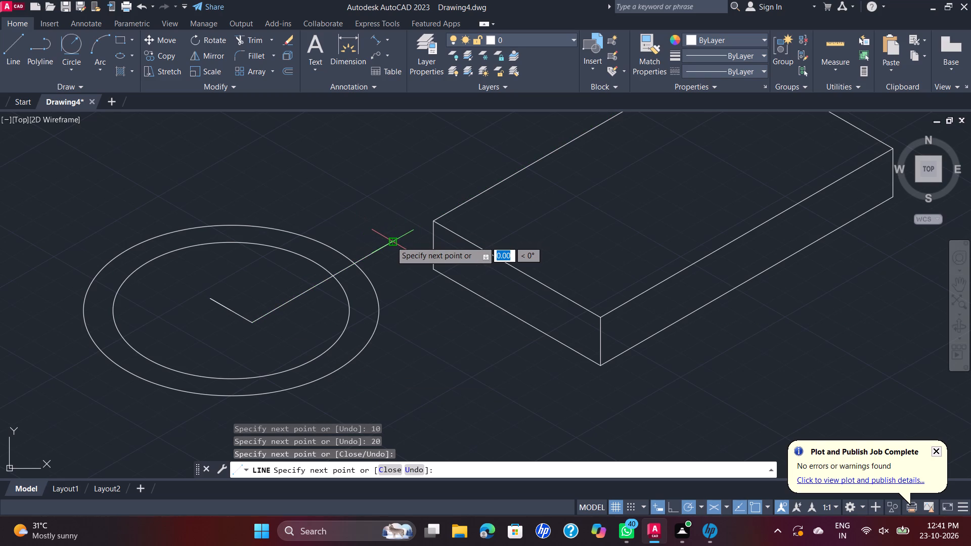
{"action": "key", "text": "Escape"}
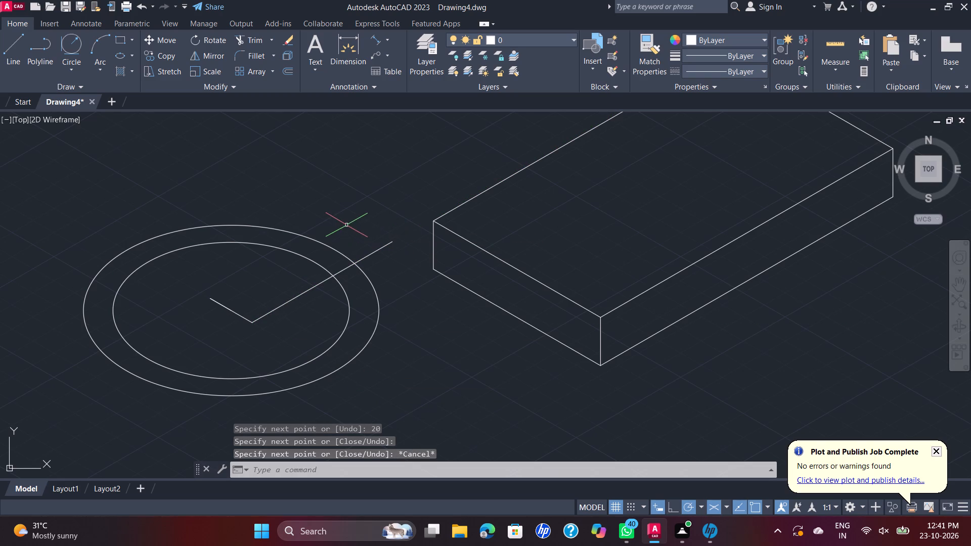
Draw three more lines from the short centre line's ends along the 30° axis, so two parallel lines cross both isocircles completely.
{"action": "key", "text": "space"}
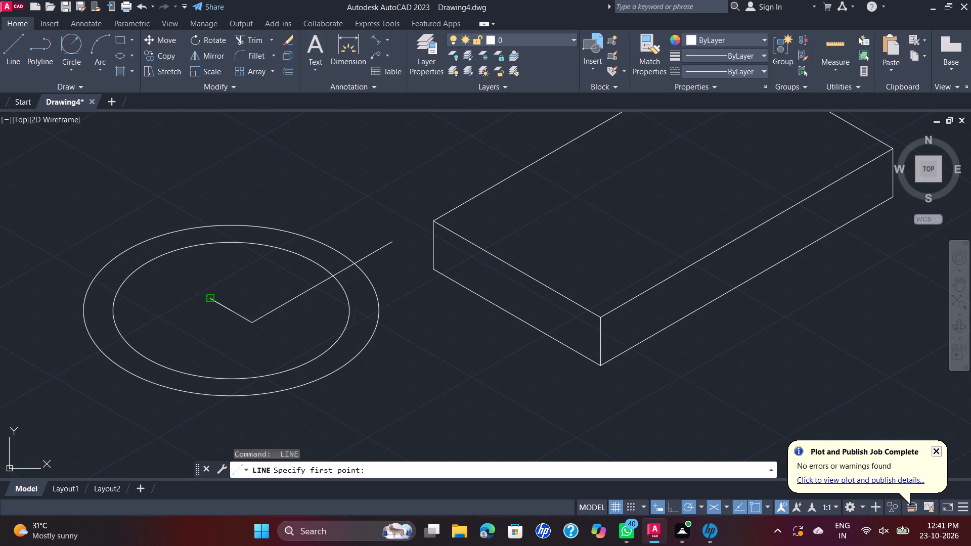
{"action": "left_click", "coordinate": [206, 298]}
{"action": "left_click", "coordinate": [347, 222]}
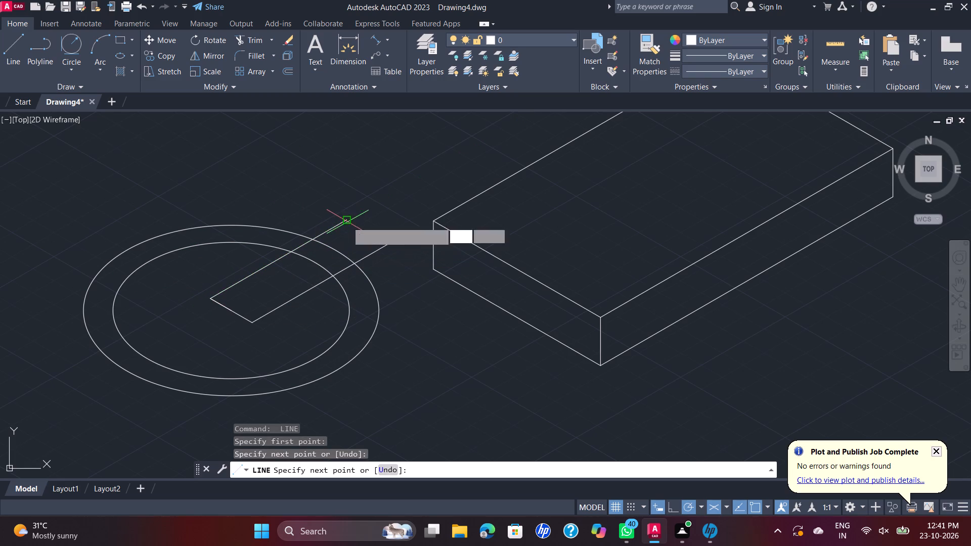
{"action": "key", "text": "Escape"}
{"action": "middle_click_drag", "start_coordinate": [414, 347], "coordinate": [426, 290]}
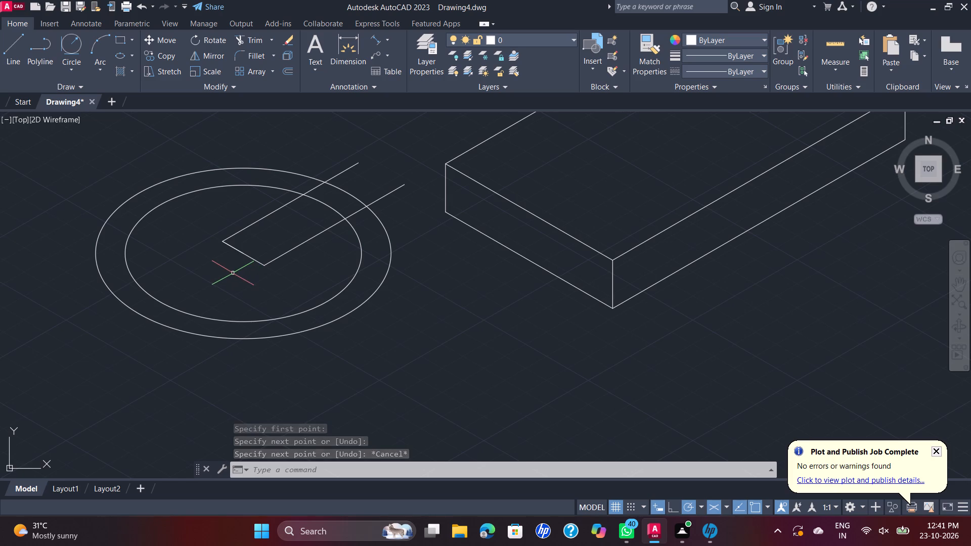
{"action": "key", "text": "space"}
{"action": "left_click", "coordinate": [220, 238]}
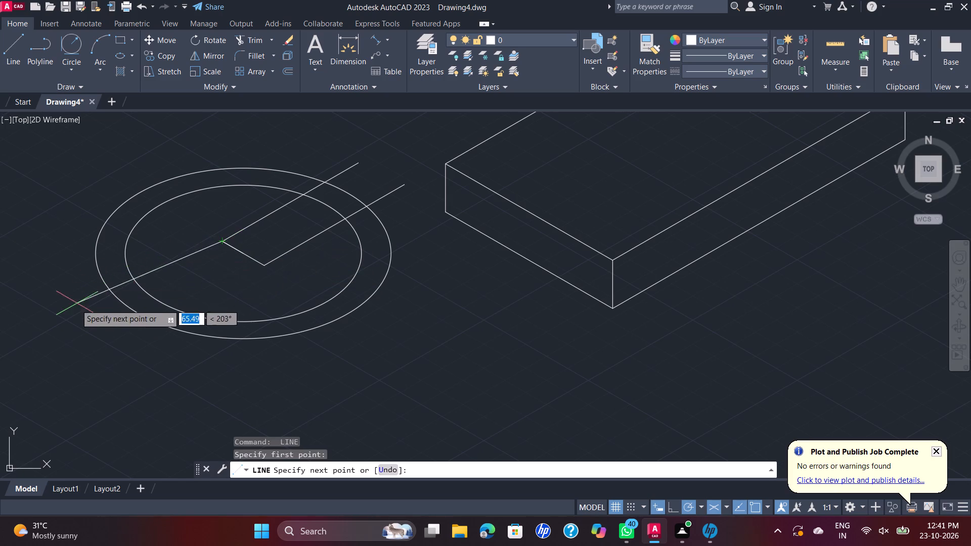
{"action": "left_click", "coordinate": [47, 338]}
{"action": "key", "text": "Escape"}
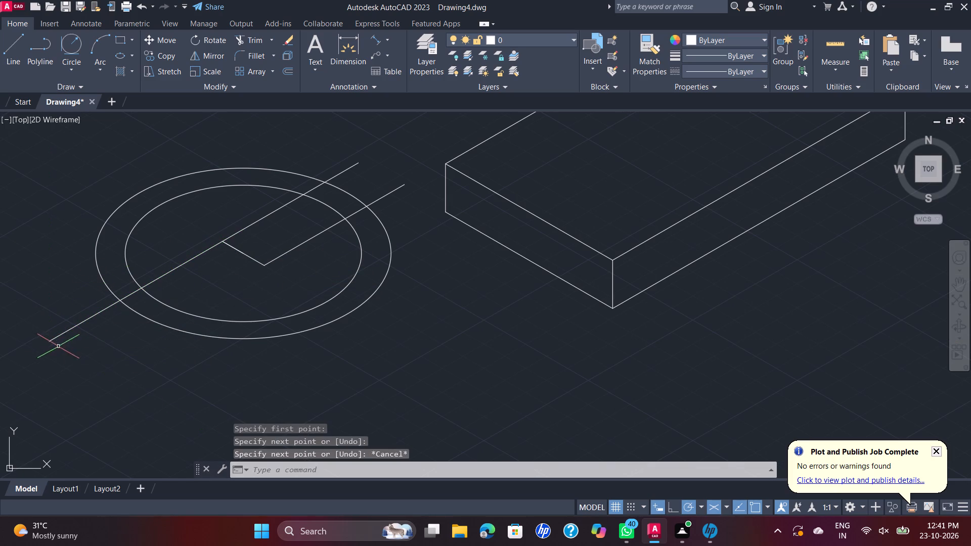
{"action": "key", "text": "space"}
{"action": "left_click", "coordinate": [262, 264]}
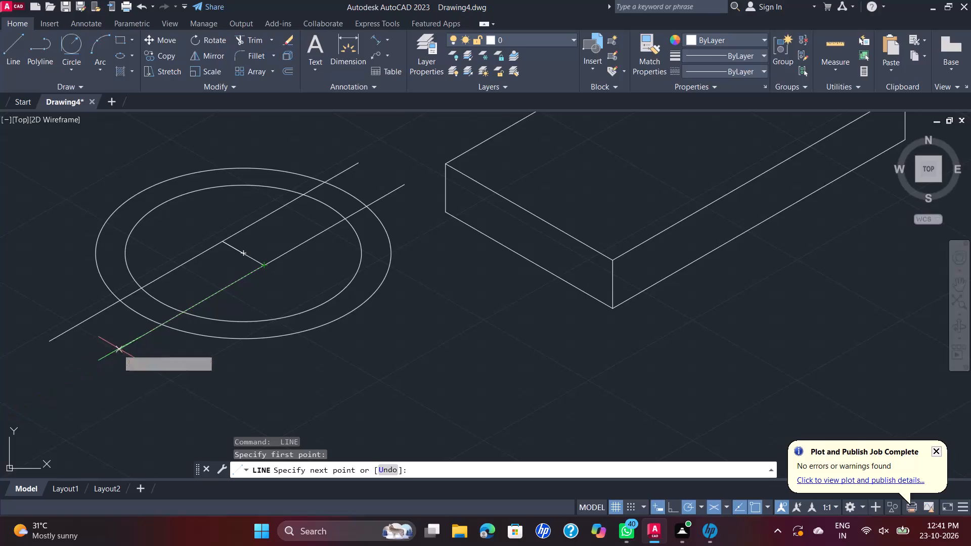
{"action": "left_click", "coordinate": [90, 365]}
{"action": "key", "text": "Escape"}
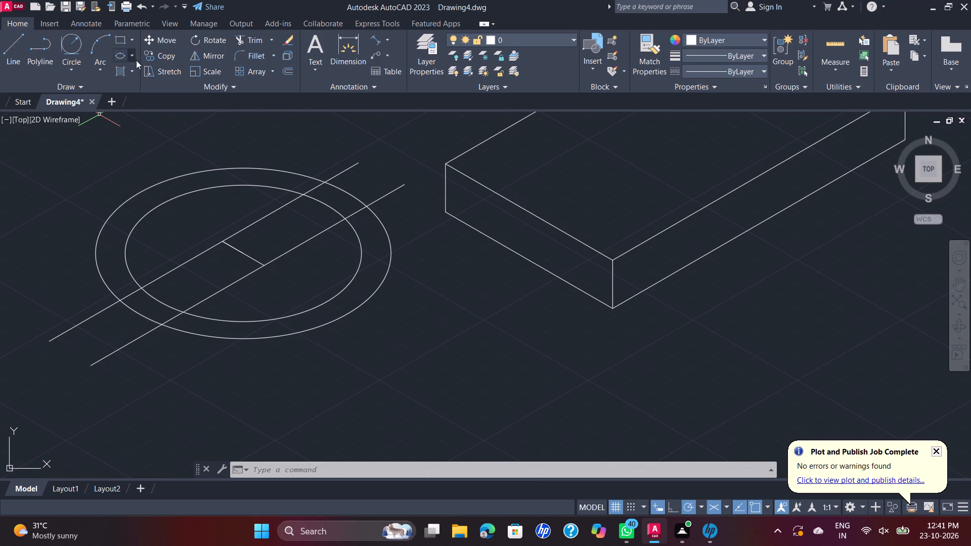
Trim the upper-right inner arc between the parallel lines and the line portions outside the ring, leaving an open notch.
{"action": "left_click", "coordinate": [261, 38]}
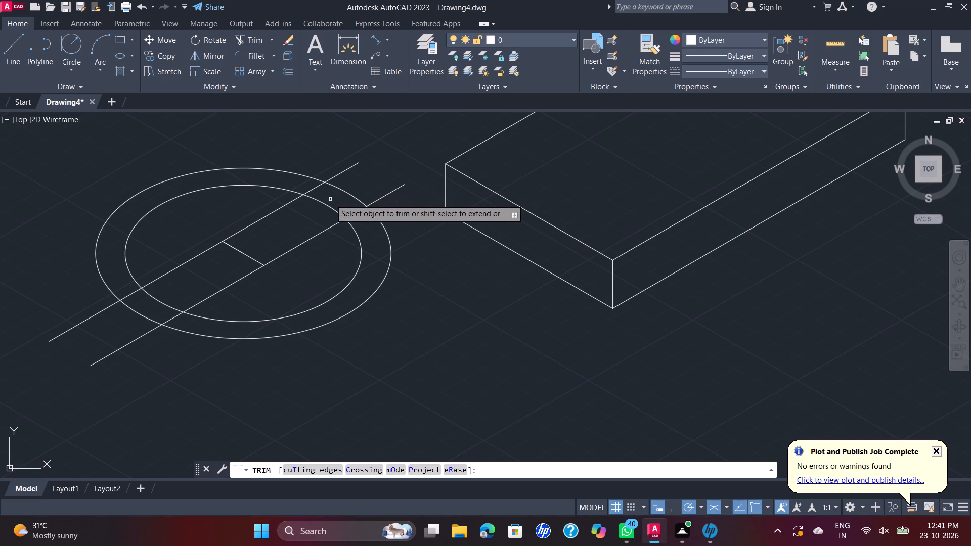
{"action": "left_click", "coordinate": [327, 204]}
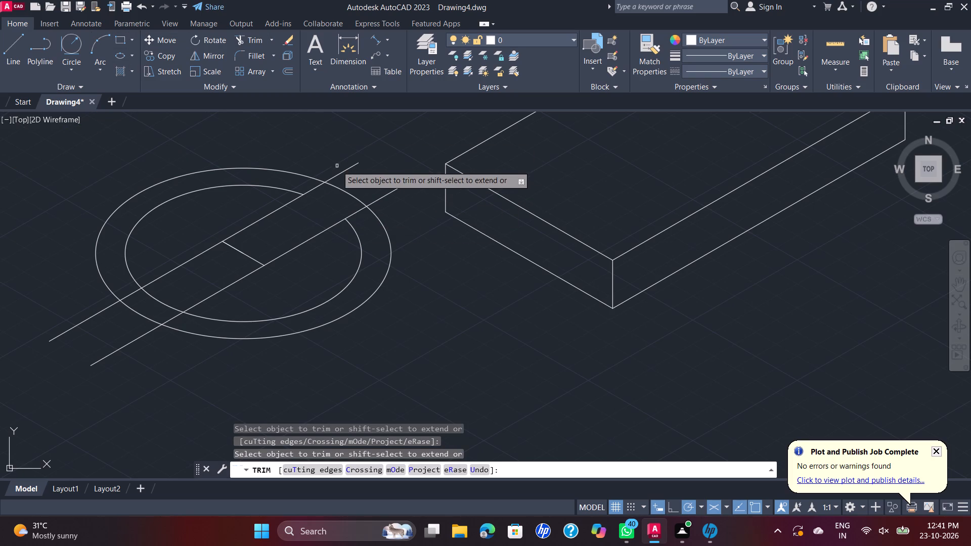
{"action": "left_click", "coordinate": [337, 166]}
{"action": "left_click", "coordinate": [400, 208]}
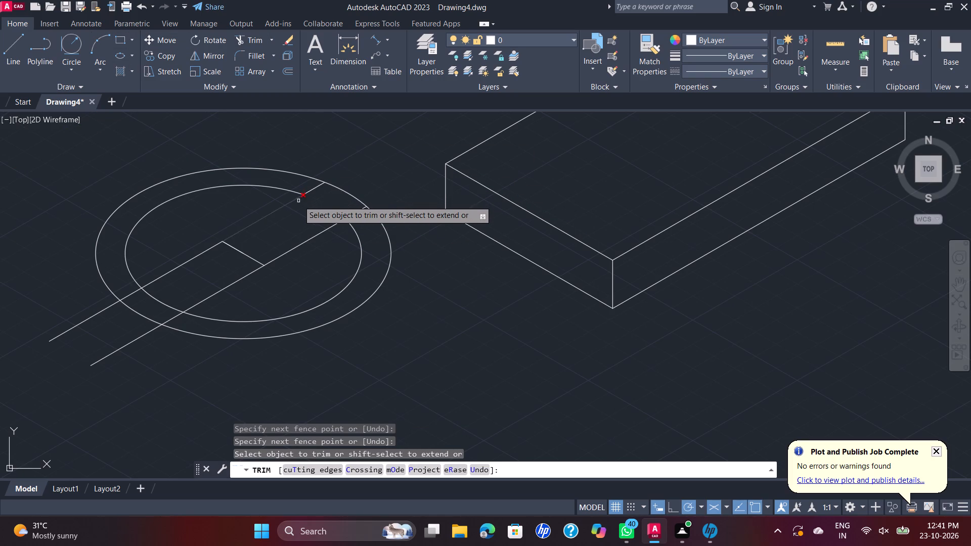
{"action": "left_click", "coordinate": [295, 198]}
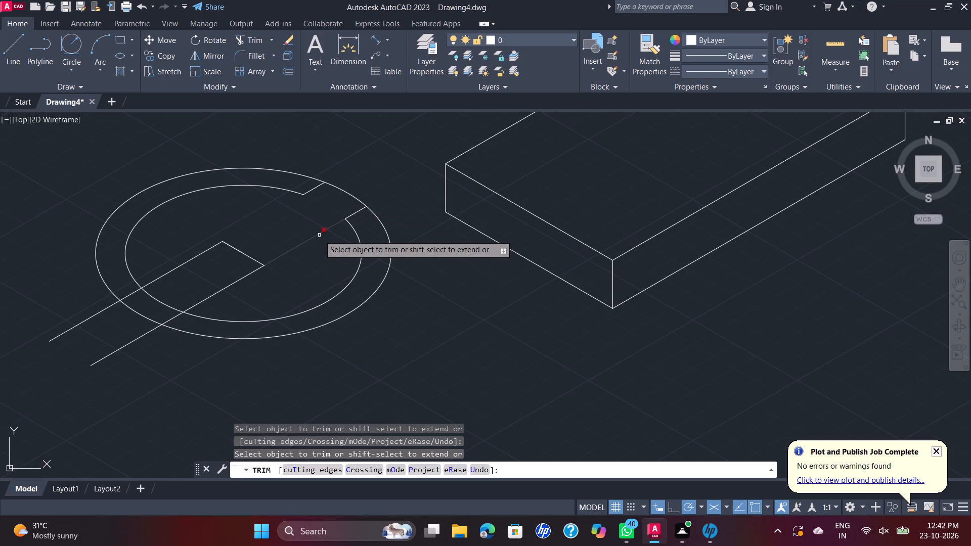
{"action": "left_click", "coordinate": [319, 235]}
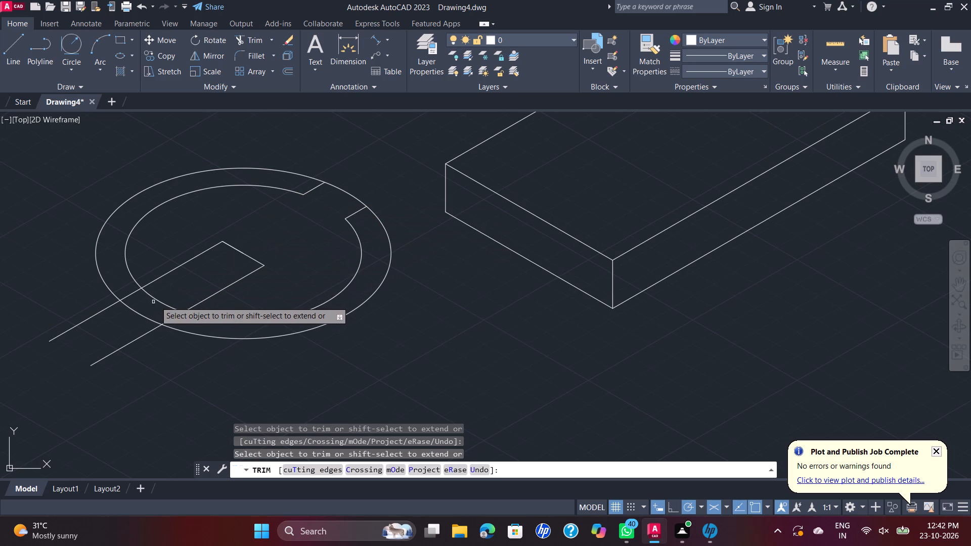
Trim the lower-left inner arc between the parallel lines and the line portions outside the ring to form the opposite notch.
{"action": "left_click", "coordinate": [163, 304]}
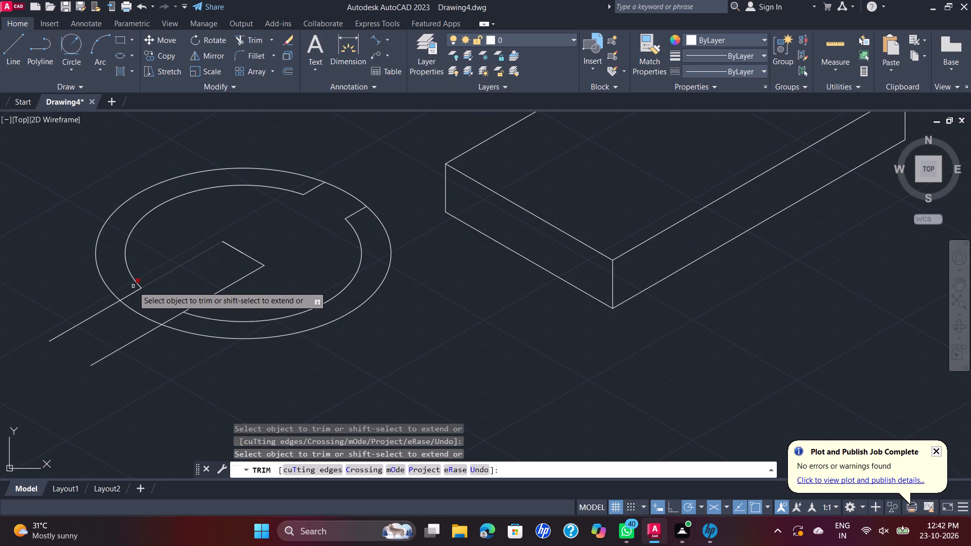
{"action": "left_click", "coordinate": [55, 316]}
{"action": "left_click", "coordinate": [117, 380]}
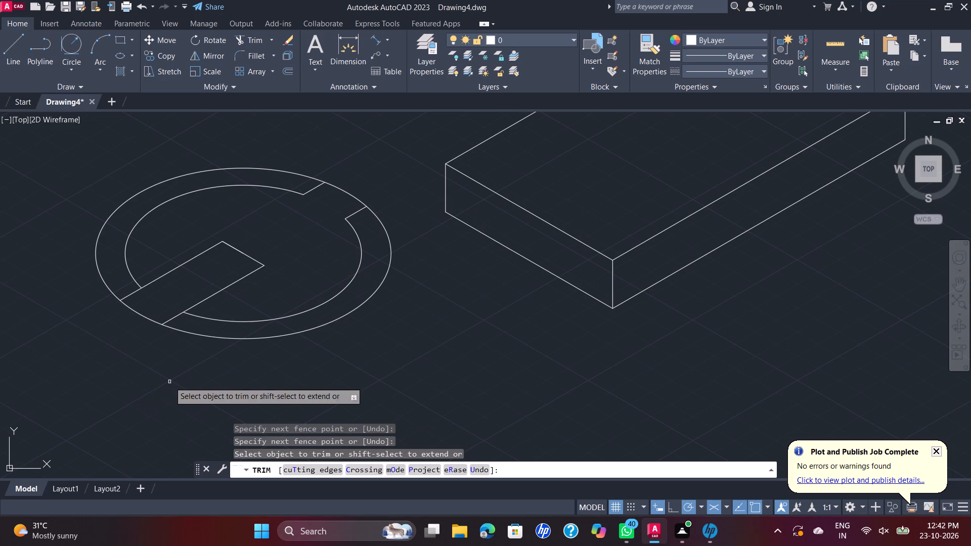
{"action": "left_click", "coordinate": [220, 296]}
{"action": "left_click", "coordinate": [172, 243]}
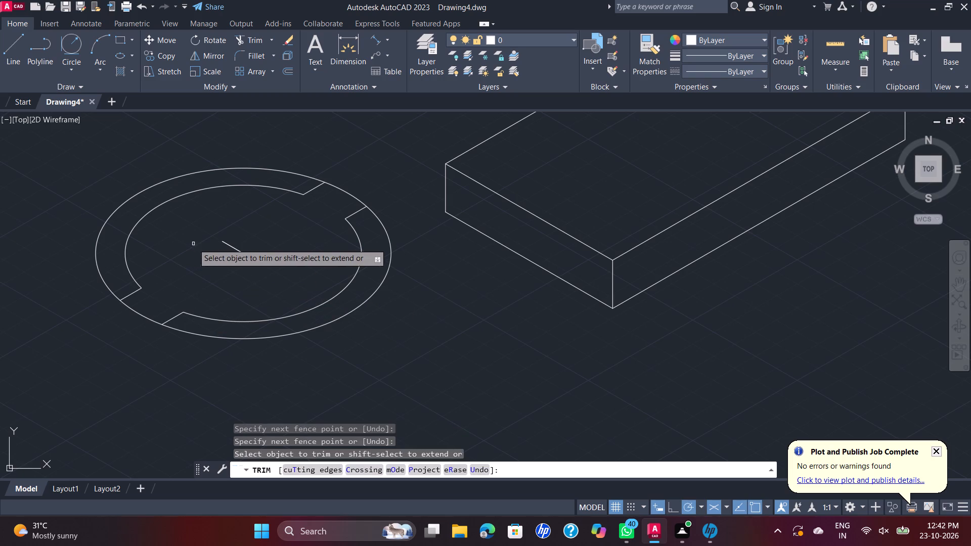
Remove the remaining short construction lines at the isocircles' centre with Trim.
{"action": "left_click_drag", "start_coordinate": [300, 221], "coordinate": [295, 223]}
{"action": "left_click", "coordinate": [240, 262]}
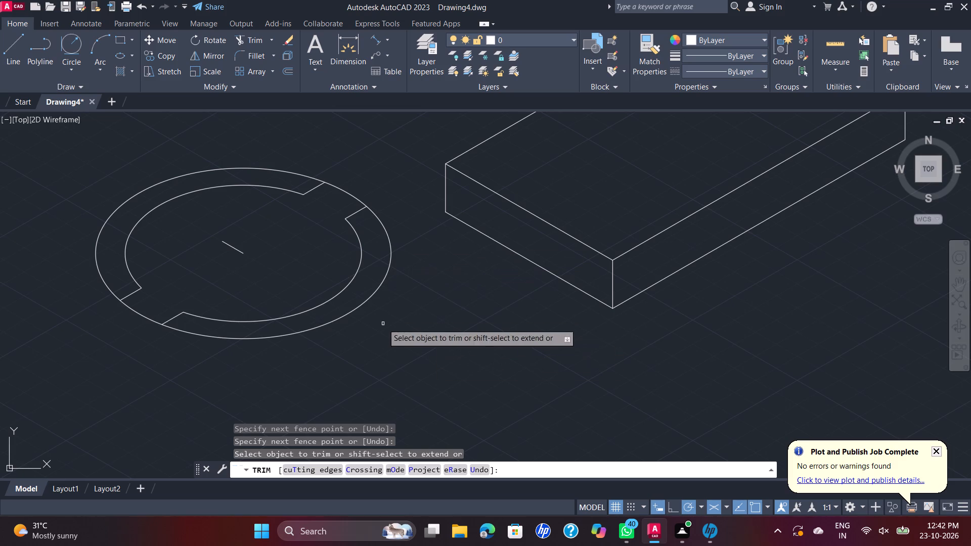
{"action": "left_click", "coordinate": [255, 226]}
{"action": "left_click", "coordinate": [199, 262]}
{"action": "key", "text": "Escape"}
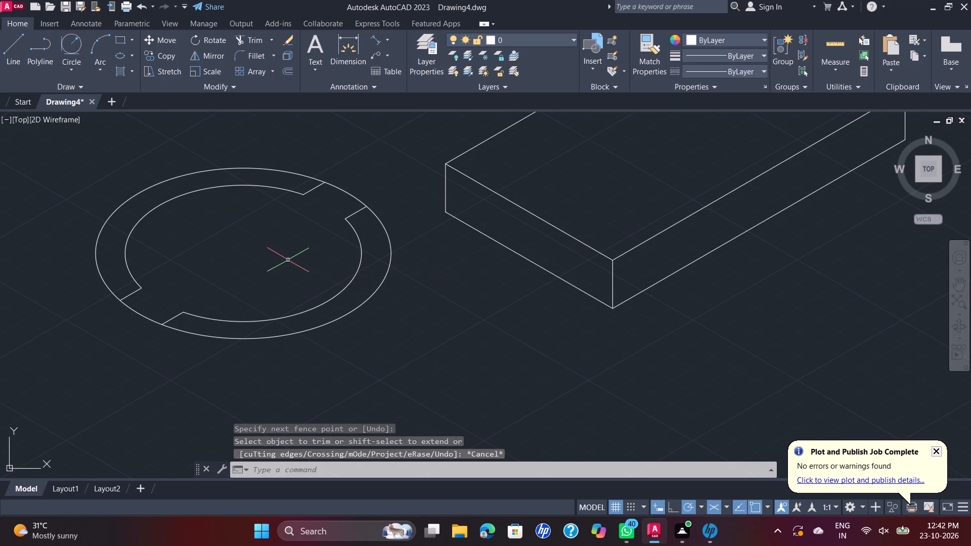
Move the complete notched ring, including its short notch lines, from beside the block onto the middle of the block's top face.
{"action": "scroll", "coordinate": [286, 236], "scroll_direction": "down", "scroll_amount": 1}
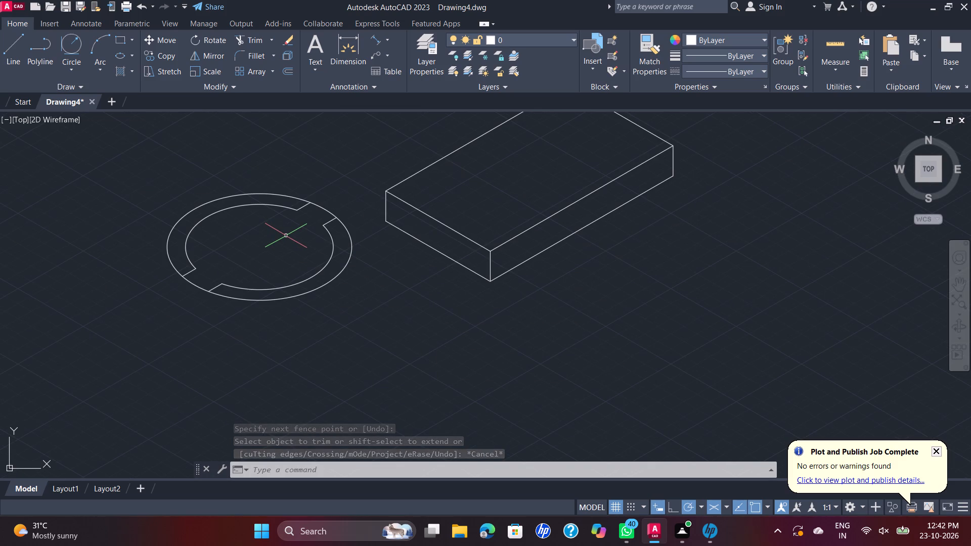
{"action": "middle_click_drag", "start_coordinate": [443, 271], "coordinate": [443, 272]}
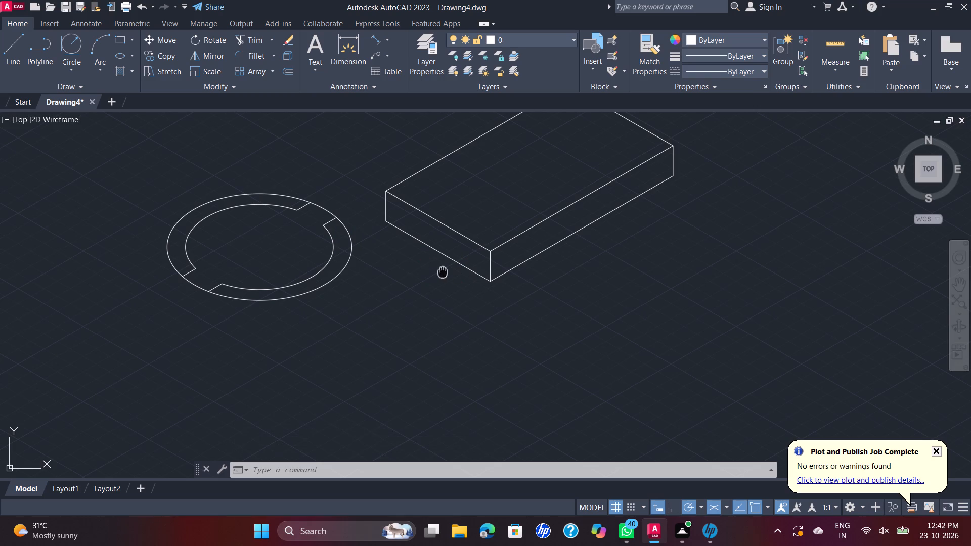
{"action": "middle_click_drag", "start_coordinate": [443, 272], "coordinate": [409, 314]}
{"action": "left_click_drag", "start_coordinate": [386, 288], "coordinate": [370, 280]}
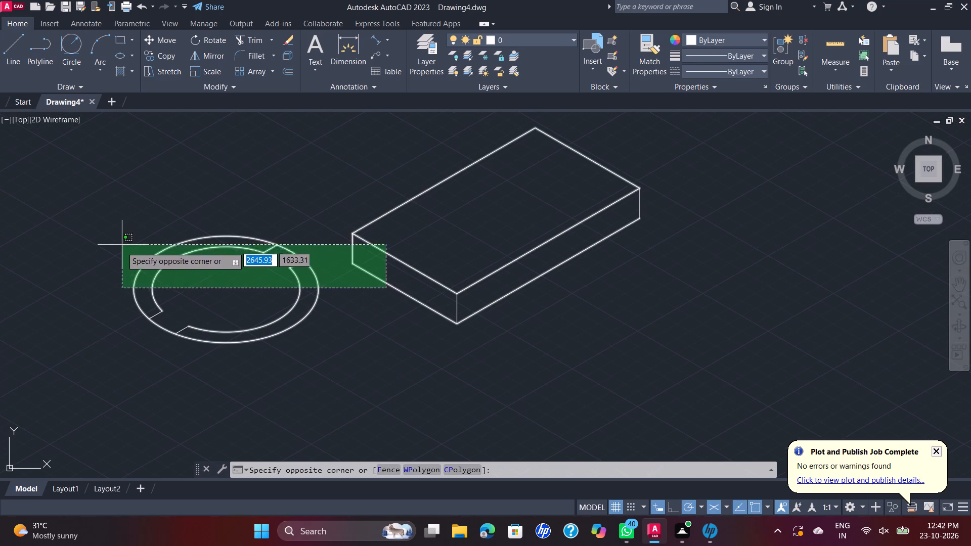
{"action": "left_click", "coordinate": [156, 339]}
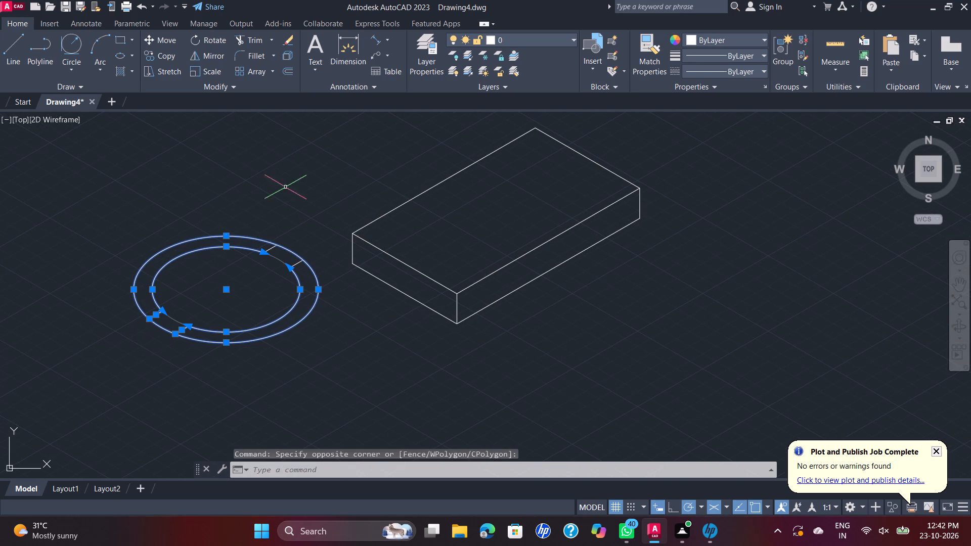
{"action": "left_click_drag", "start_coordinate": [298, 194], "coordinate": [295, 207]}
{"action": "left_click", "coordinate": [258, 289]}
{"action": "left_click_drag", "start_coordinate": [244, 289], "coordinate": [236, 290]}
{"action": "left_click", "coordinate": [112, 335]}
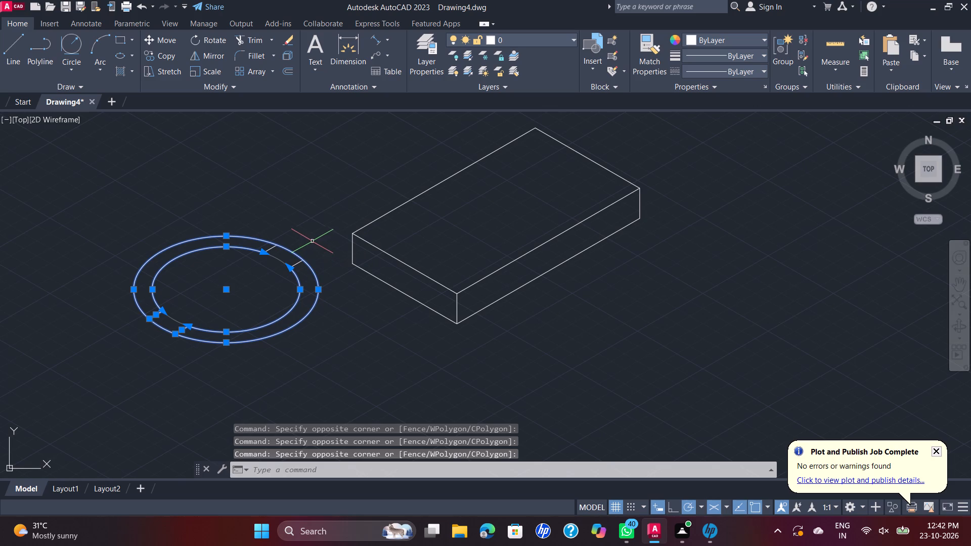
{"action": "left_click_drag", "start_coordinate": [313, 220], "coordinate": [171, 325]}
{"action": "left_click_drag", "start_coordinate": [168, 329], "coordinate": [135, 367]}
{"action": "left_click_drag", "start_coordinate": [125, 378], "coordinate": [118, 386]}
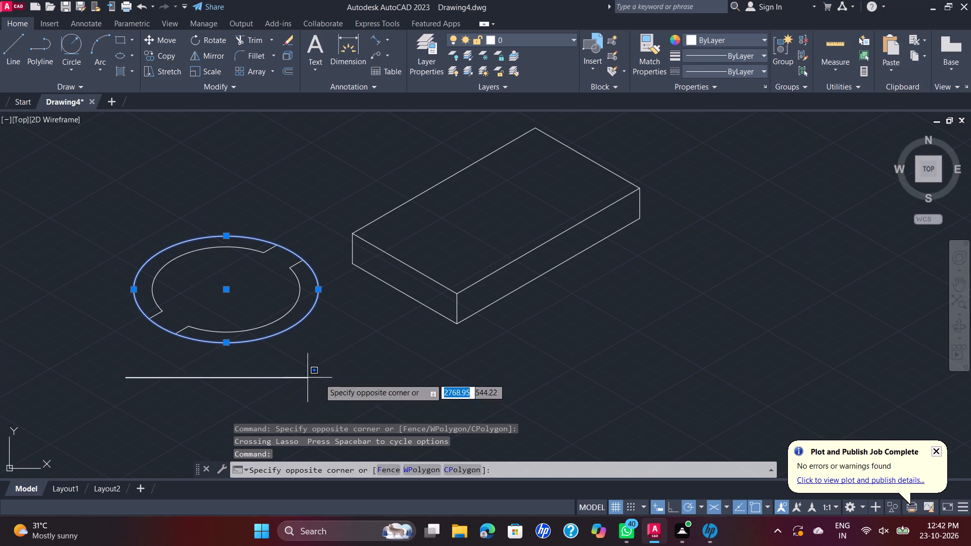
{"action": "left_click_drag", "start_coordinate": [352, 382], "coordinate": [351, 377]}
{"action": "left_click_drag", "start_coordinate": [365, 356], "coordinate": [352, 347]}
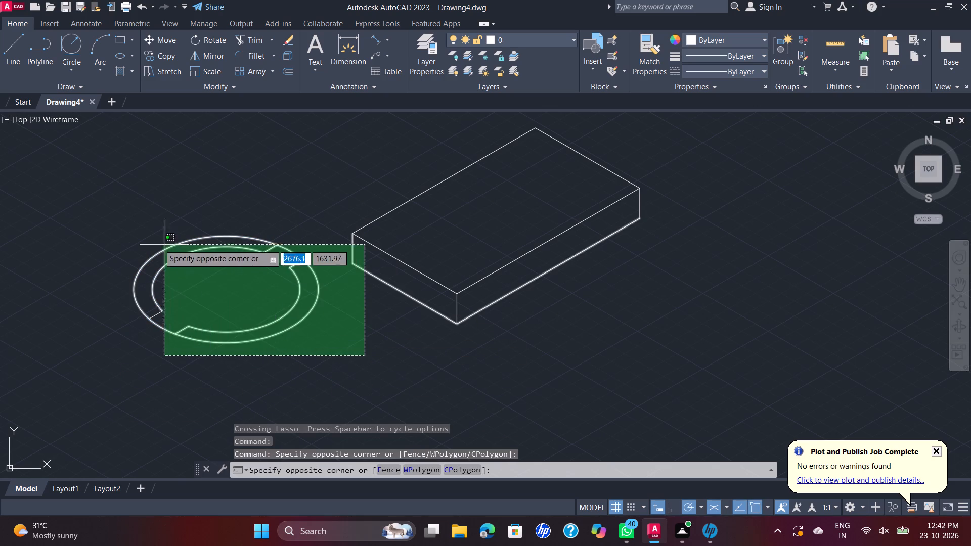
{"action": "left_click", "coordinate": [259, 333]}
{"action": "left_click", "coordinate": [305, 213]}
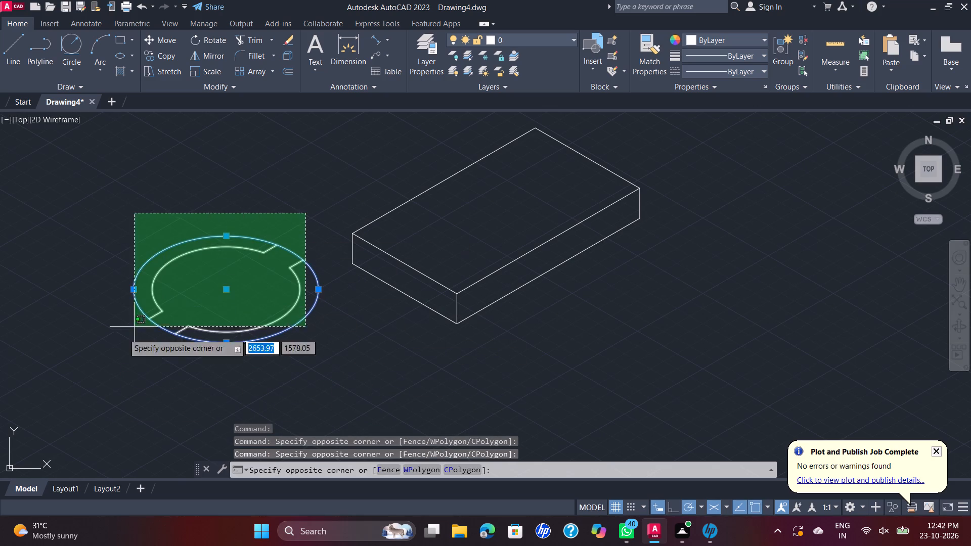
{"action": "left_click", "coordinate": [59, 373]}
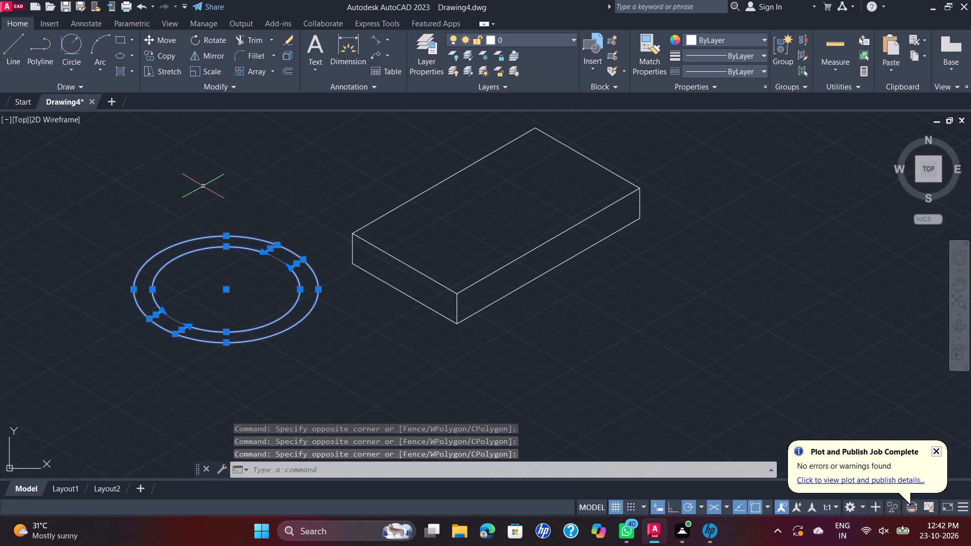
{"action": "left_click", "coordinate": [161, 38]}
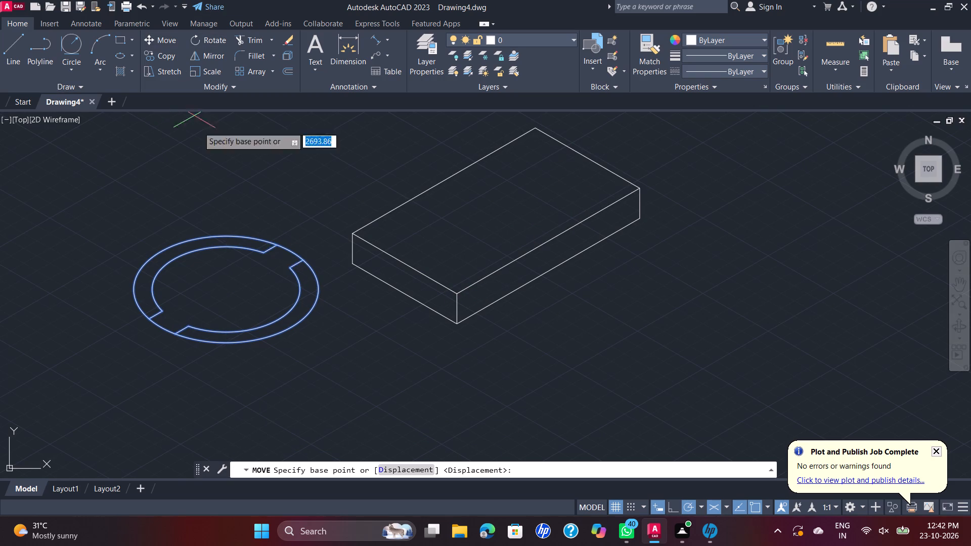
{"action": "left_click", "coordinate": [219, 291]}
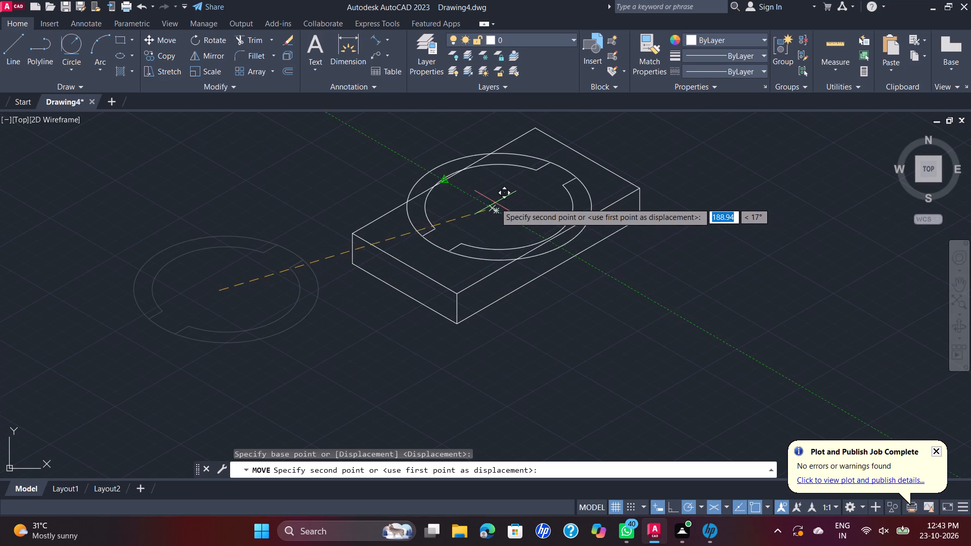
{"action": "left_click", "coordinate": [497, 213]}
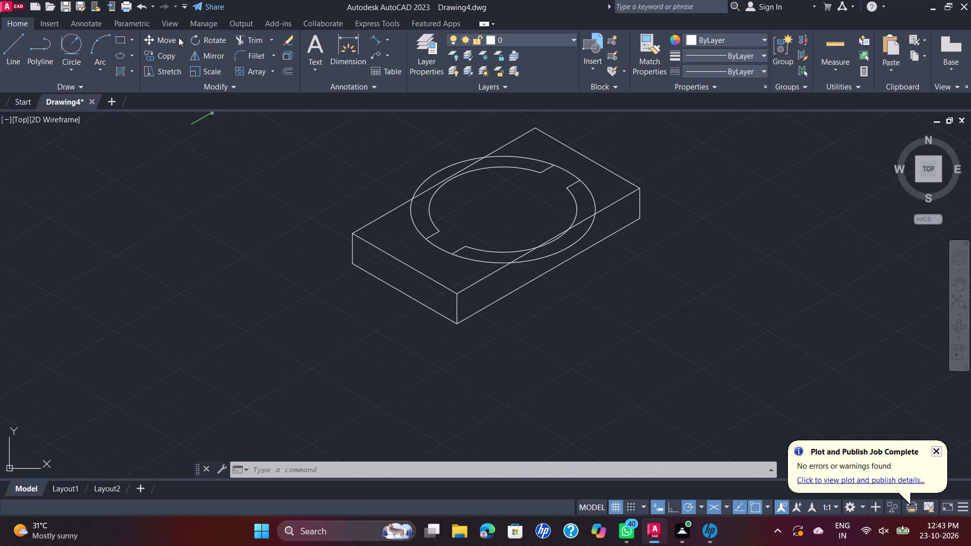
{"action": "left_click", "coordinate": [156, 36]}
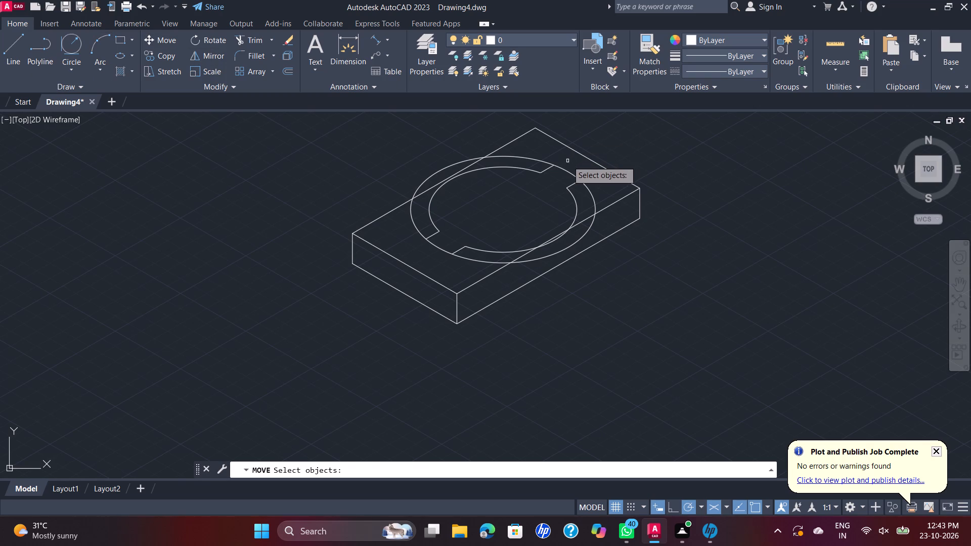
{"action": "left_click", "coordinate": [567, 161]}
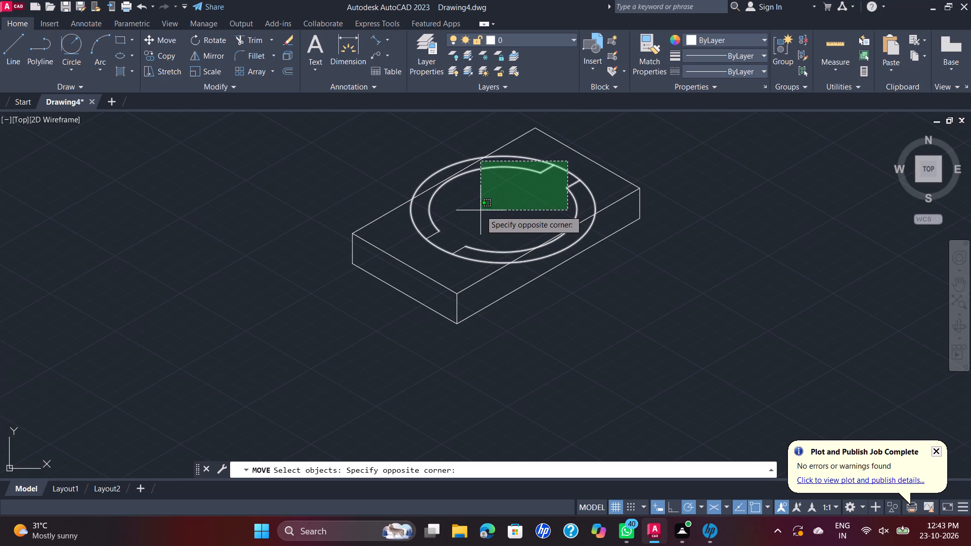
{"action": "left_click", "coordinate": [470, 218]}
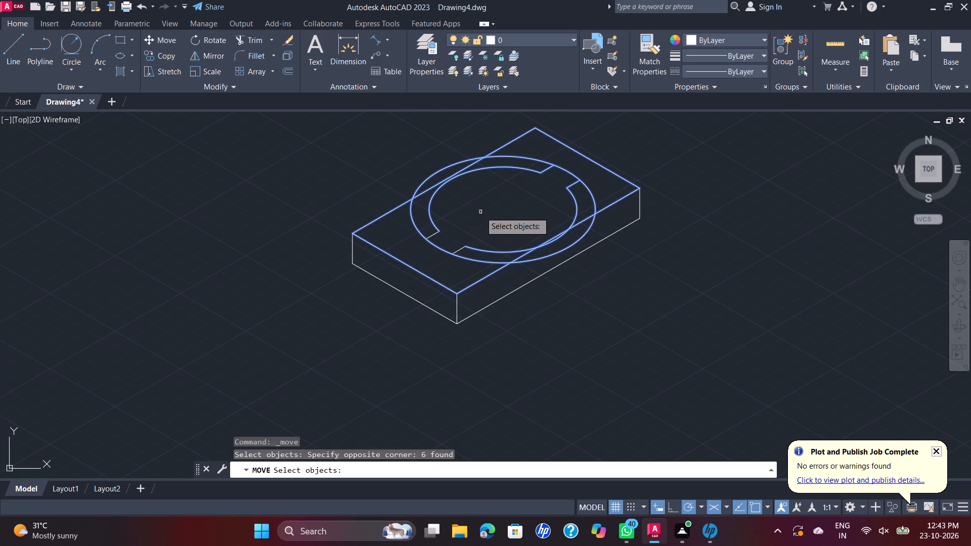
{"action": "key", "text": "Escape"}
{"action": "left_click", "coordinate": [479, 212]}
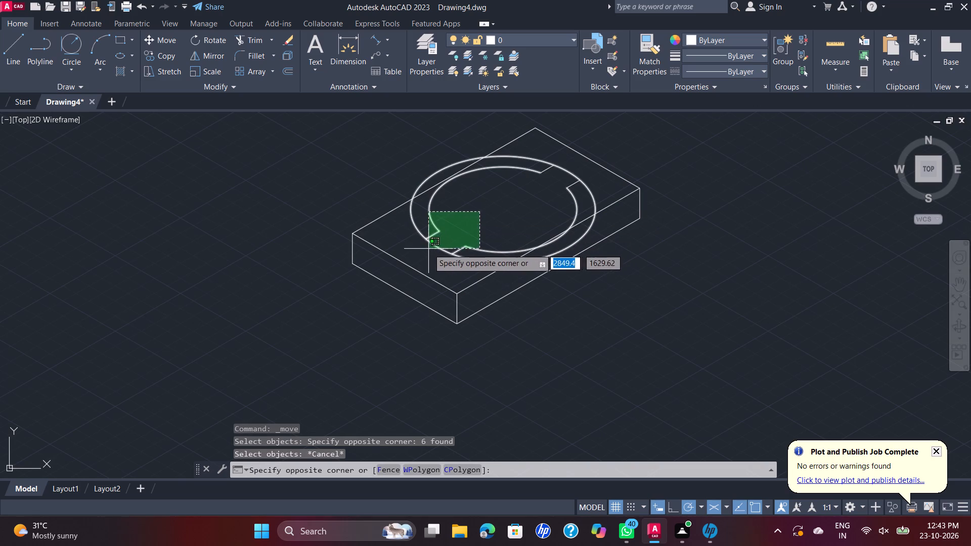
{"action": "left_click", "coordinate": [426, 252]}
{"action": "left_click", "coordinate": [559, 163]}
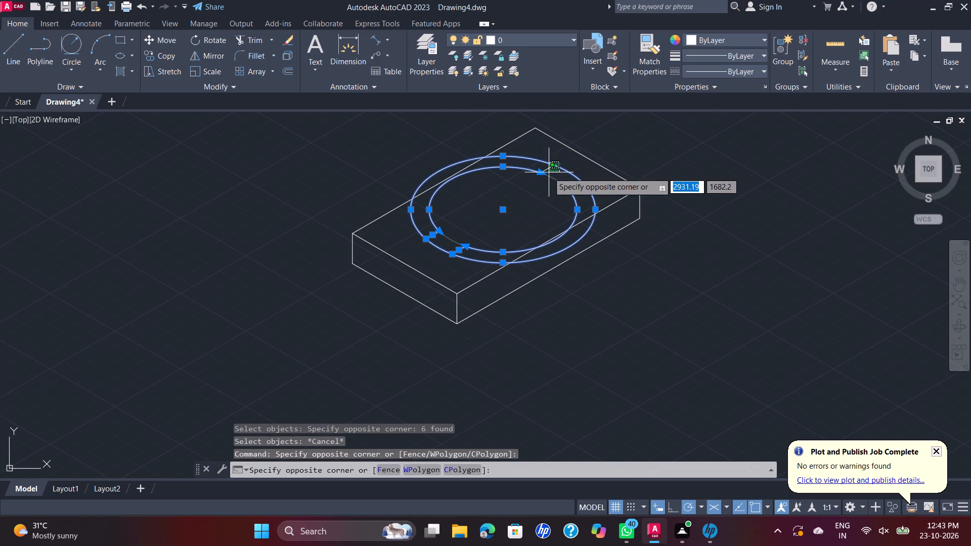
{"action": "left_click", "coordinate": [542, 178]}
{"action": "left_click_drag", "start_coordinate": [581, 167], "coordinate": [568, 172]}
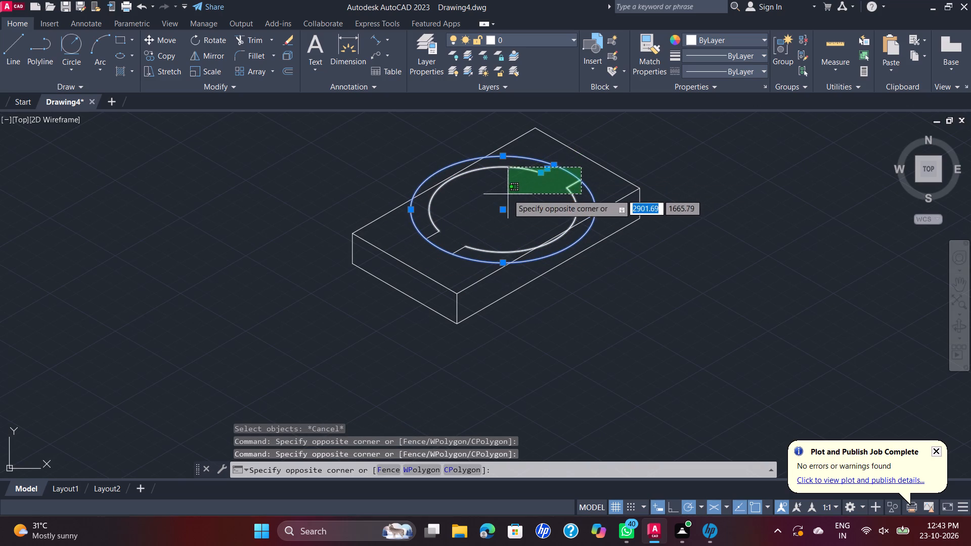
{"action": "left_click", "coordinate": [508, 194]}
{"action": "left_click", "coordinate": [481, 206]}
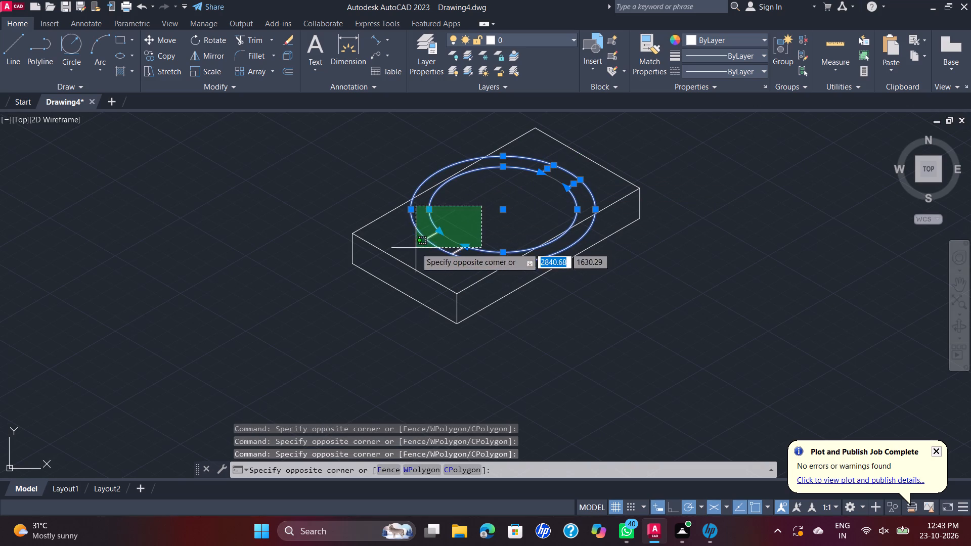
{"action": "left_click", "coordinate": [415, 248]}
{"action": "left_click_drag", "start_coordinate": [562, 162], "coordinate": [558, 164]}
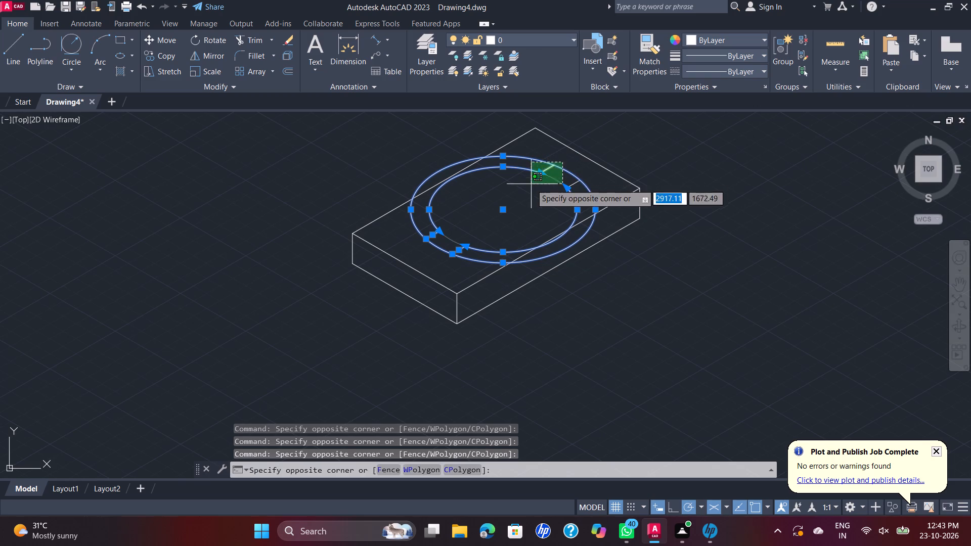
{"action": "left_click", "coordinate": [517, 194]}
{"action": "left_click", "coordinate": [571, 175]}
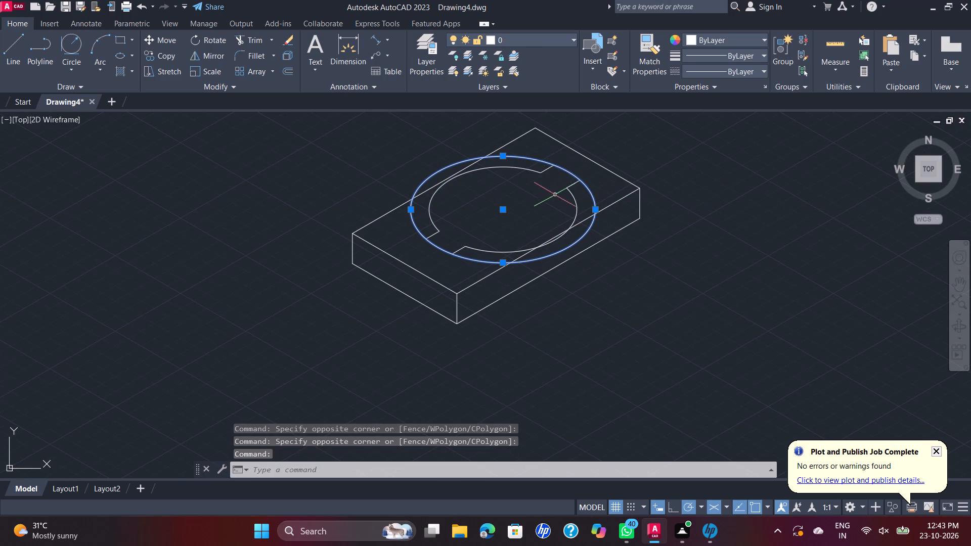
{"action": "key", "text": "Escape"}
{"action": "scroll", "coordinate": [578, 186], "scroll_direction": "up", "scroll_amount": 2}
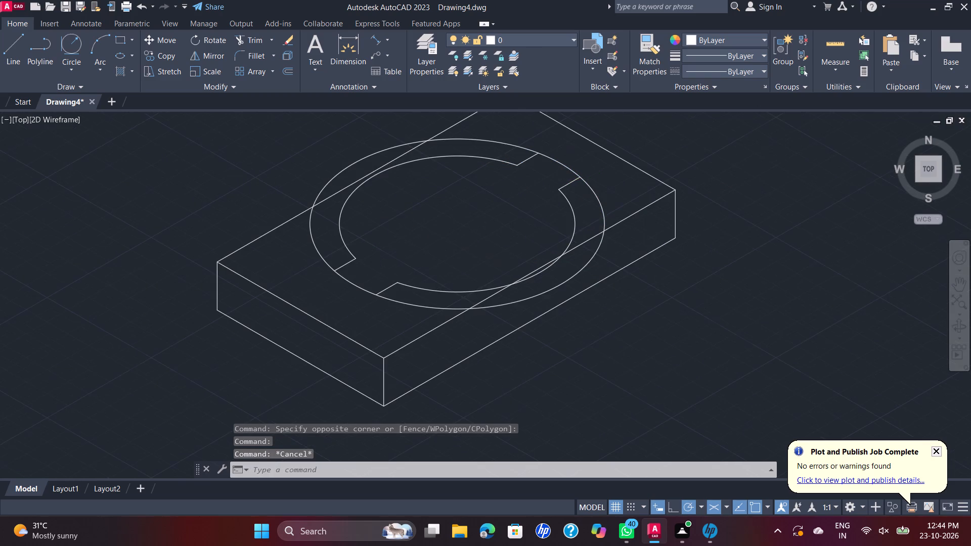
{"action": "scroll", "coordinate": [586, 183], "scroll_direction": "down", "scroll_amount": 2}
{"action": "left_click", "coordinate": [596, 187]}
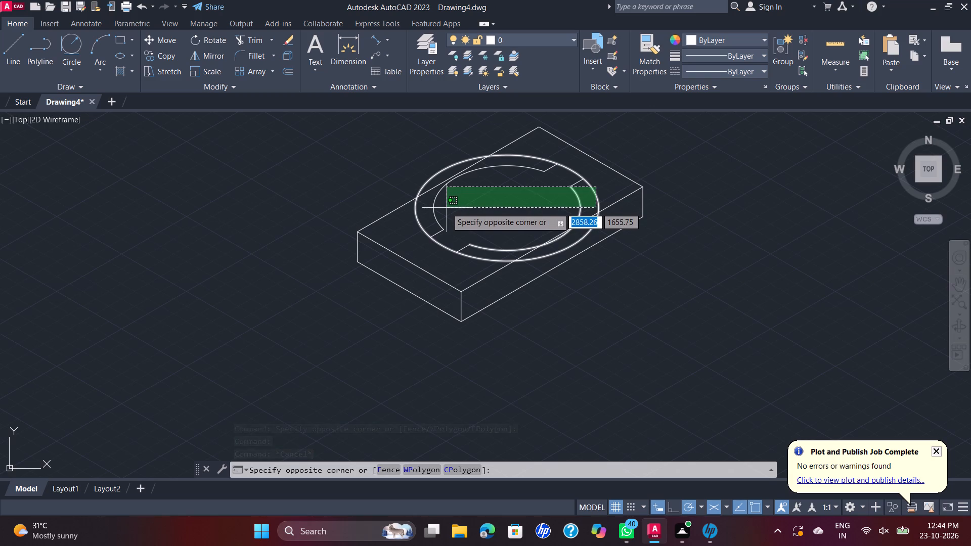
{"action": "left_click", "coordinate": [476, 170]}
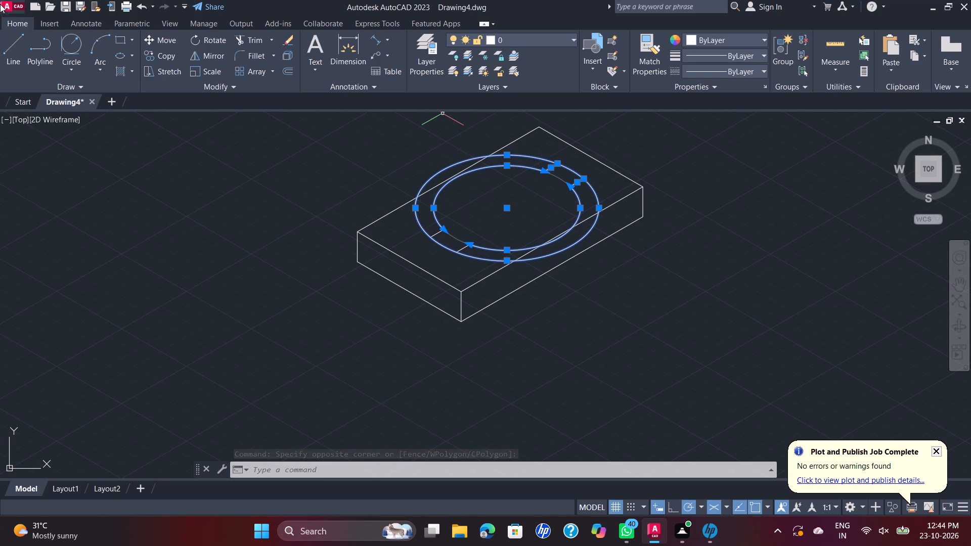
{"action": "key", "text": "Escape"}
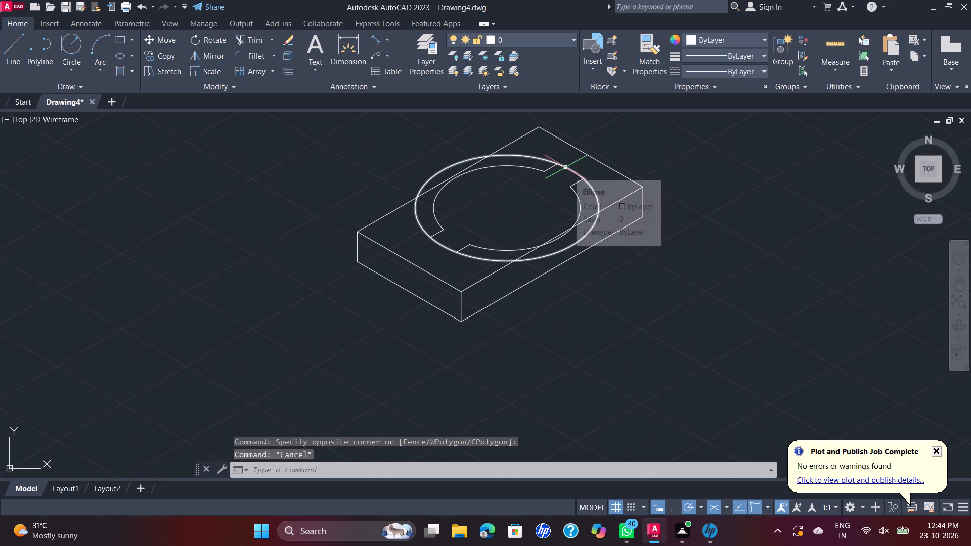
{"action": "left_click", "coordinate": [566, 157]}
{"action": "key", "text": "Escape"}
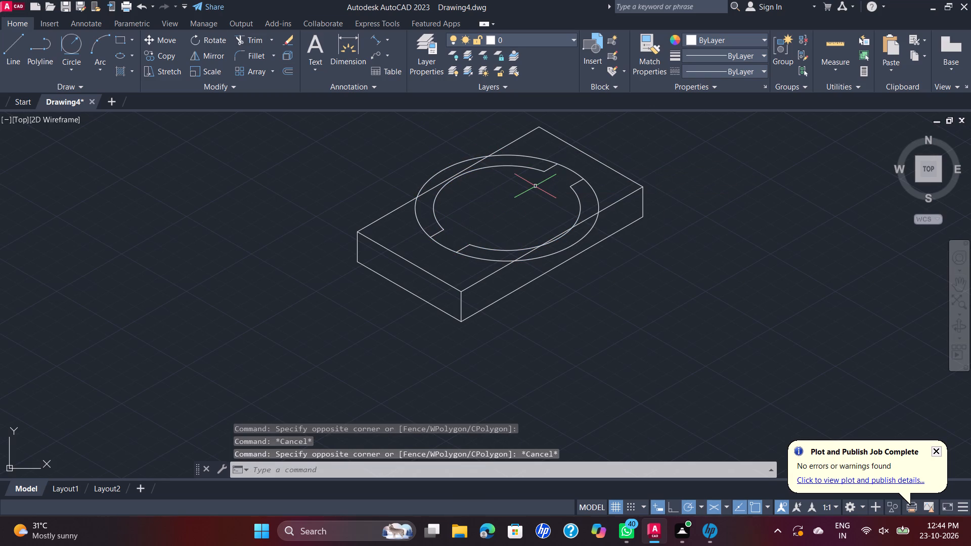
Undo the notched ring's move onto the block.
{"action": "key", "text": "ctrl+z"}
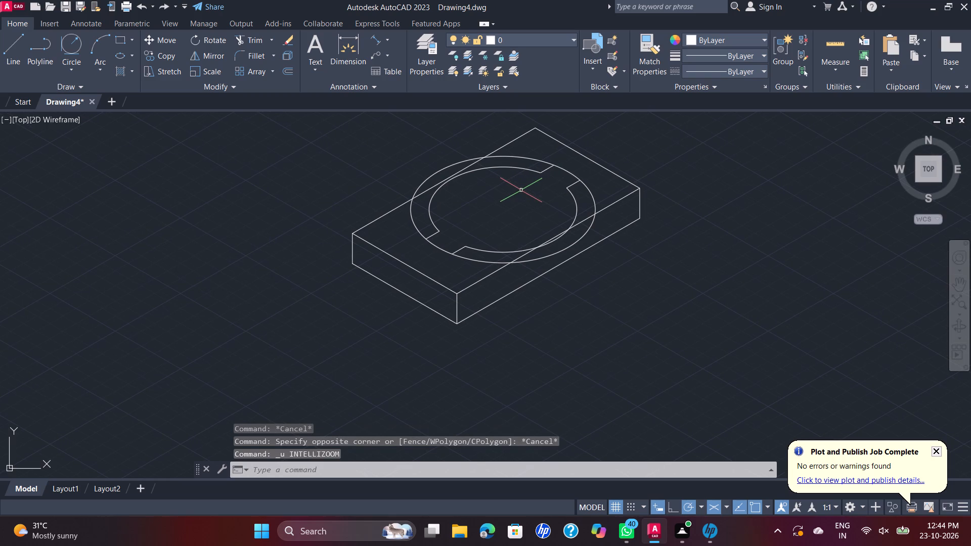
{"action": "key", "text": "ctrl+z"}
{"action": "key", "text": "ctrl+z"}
Join the notched ring's outer isocircle, inner arcs and short notch lines with the Join command.
{"action": "left_click", "coordinate": [319, 155]}
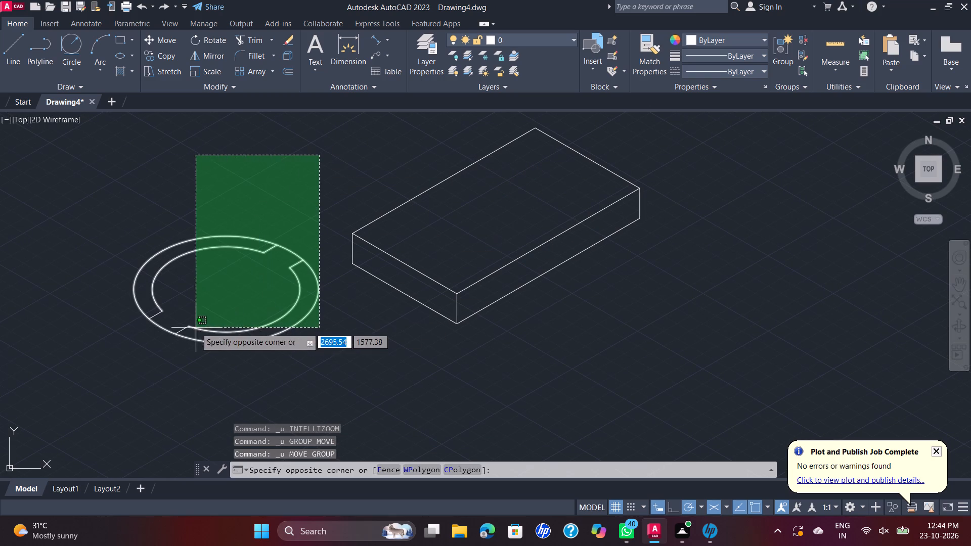
{"action": "left_click", "coordinate": [71, 368]}
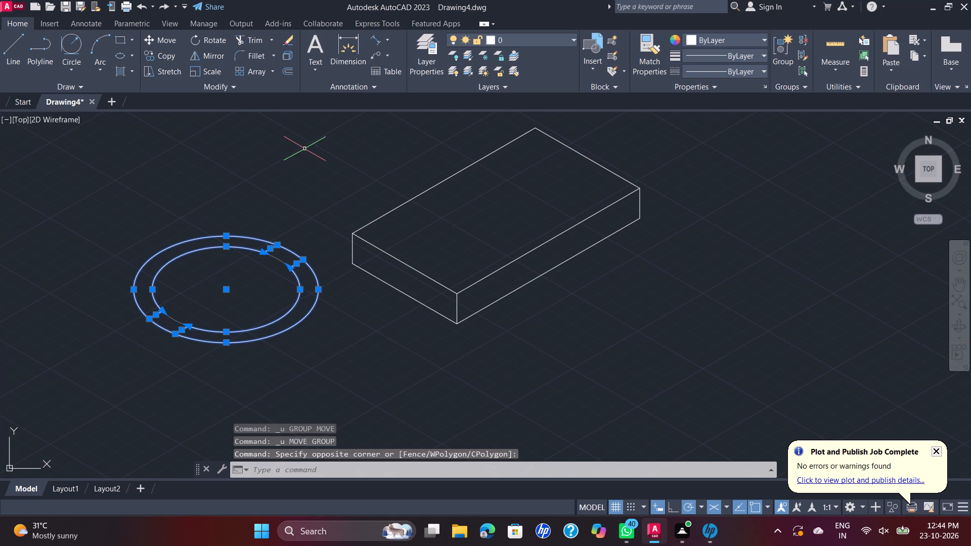
{"action": "key", "text": "j"}
{"action": "key", "text": "Return"}
{"action": "key", "text": "Return"}
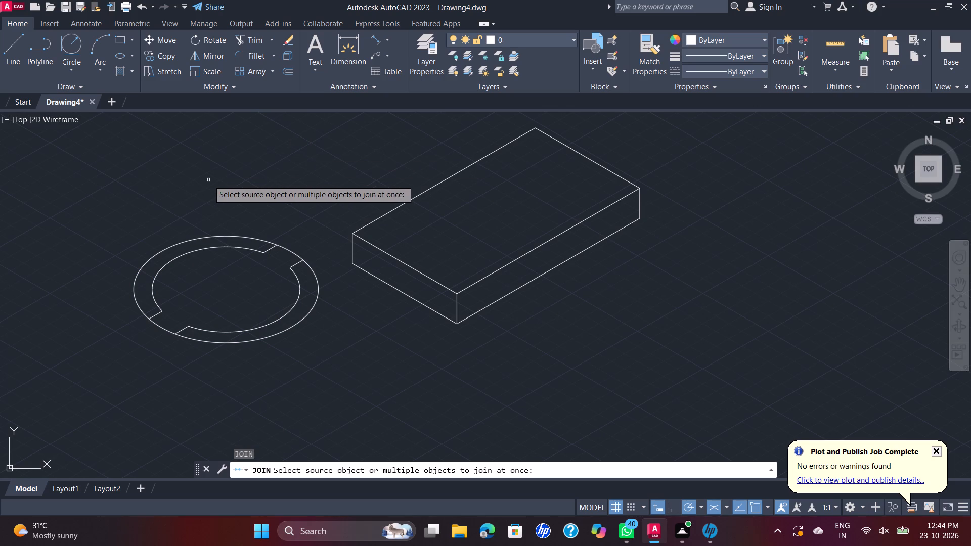
{"action": "left_click", "coordinate": [239, 194]}
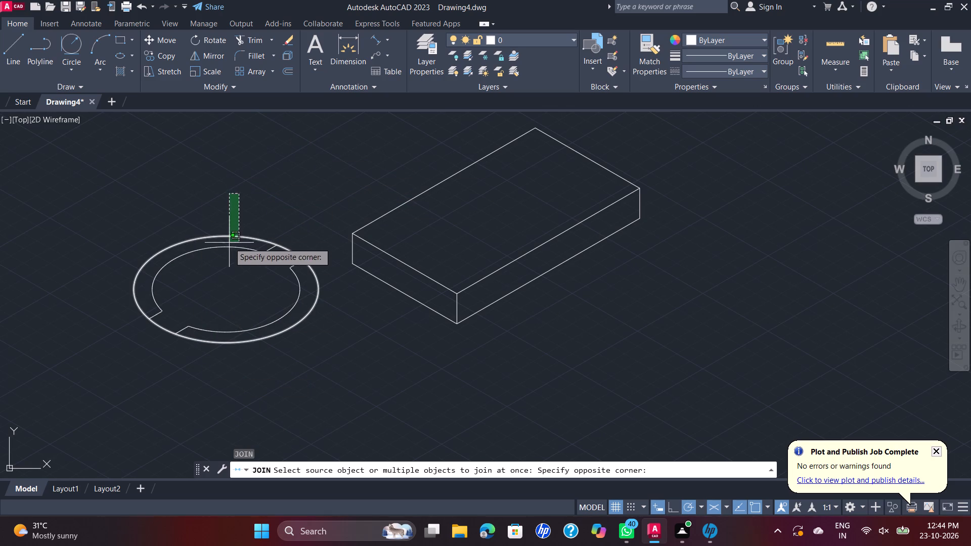
{"action": "key", "text": "Escape"}
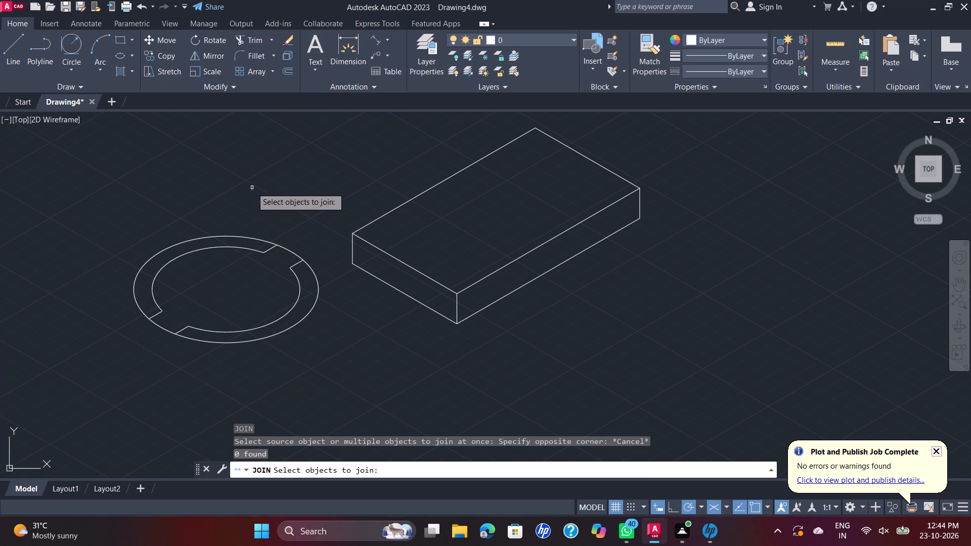
{"action": "key", "text": "Escape"}
Copy the complete notched ring 80 units straight up from its centre.
{"action": "left_click", "coordinate": [281, 190]}
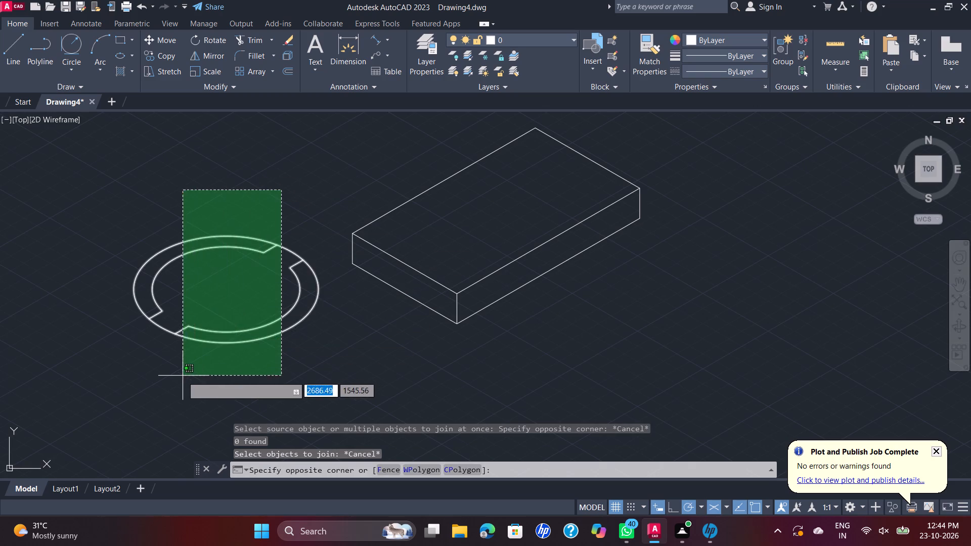
{"action": "left_click", "coordinate": [181, 376]}
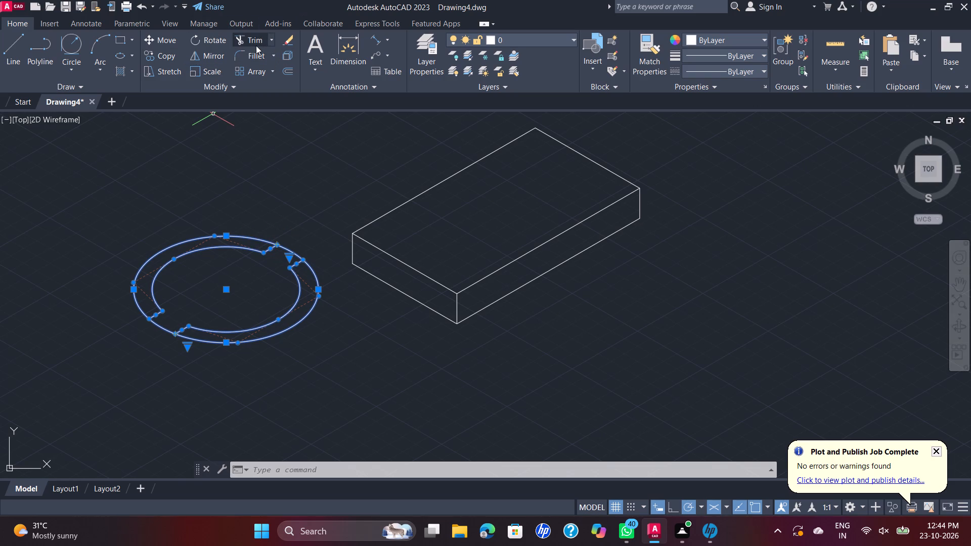
{"action": "left_click", "coordinate": [157, 55]}
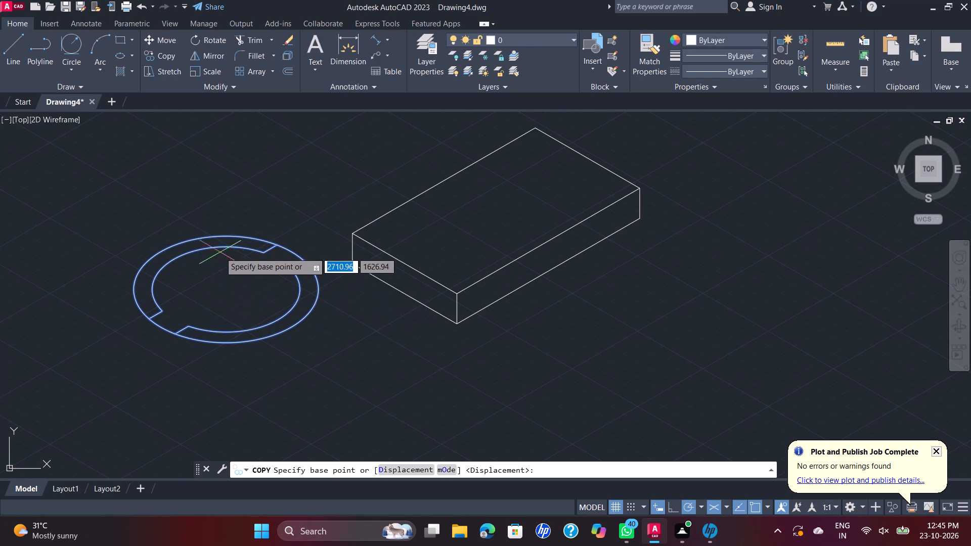
{"action": "left_click", "coordinate": [226, 289]}
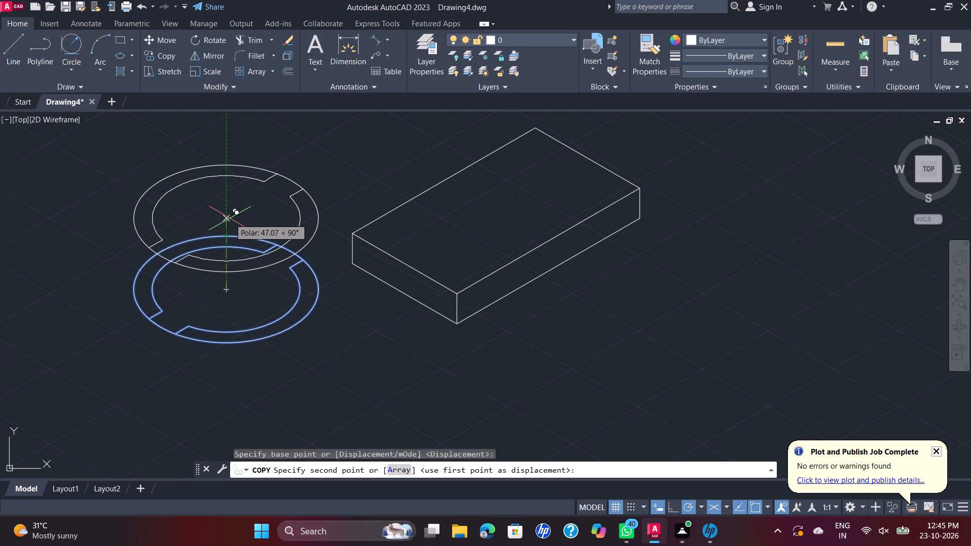
{"action": "type", "text": "80"}
{"action": "key", "text": "Return"}
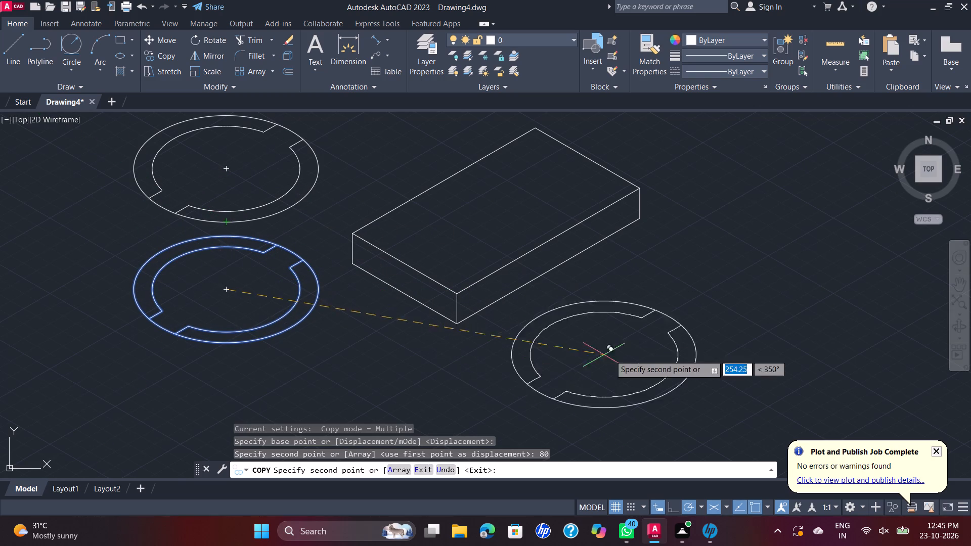
{"action": "key", "text": "Escape"}
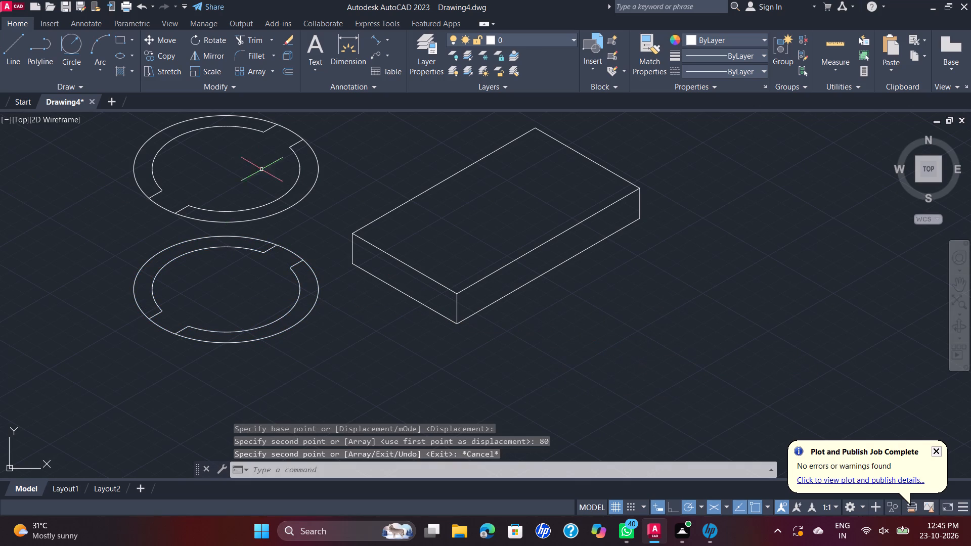
Delete the two inner notched arc profiles of the lower ring, keeping its outer isocircle.
{"action": "left_click", "coordinate": [154, 294]}
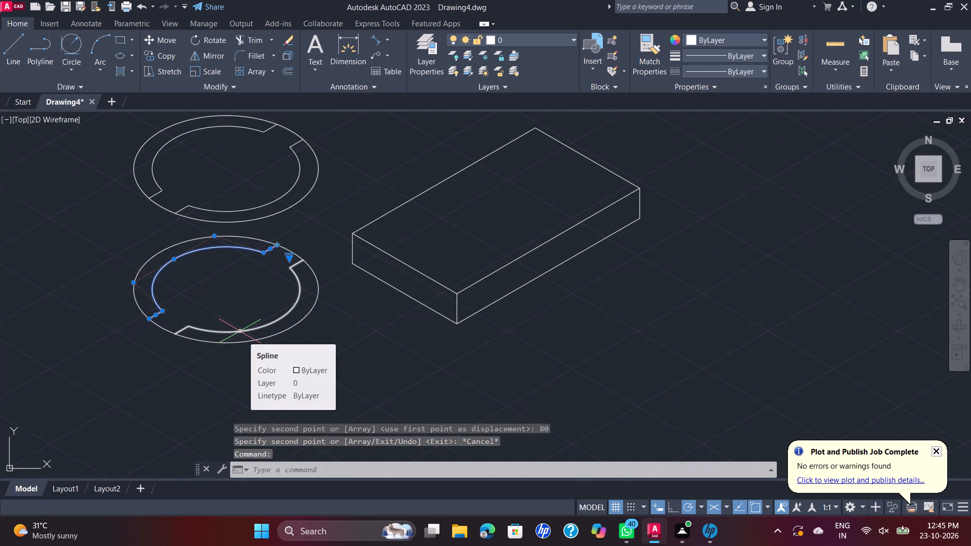
{"action": "left_click", "coordinate": [240, 331]}
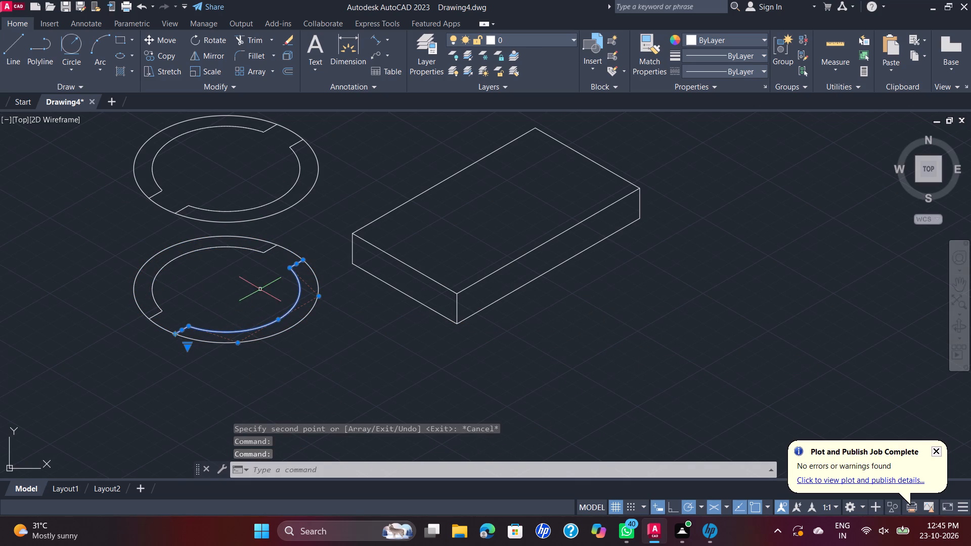
{"action": "left_click", "coordinate": [260, 288]}
{"action": "left_click", "coordinate": [151, 262]}
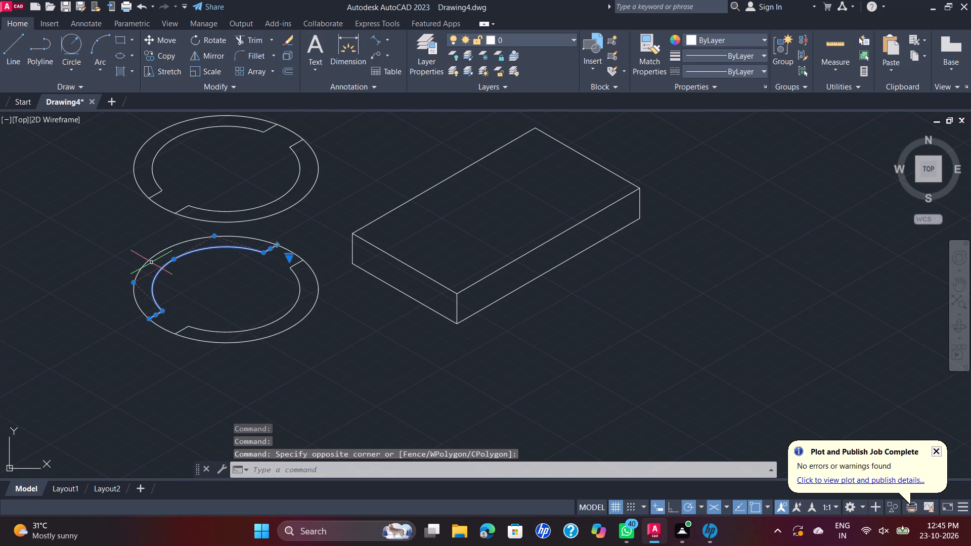
{"action": "key", "text": "Delete"}
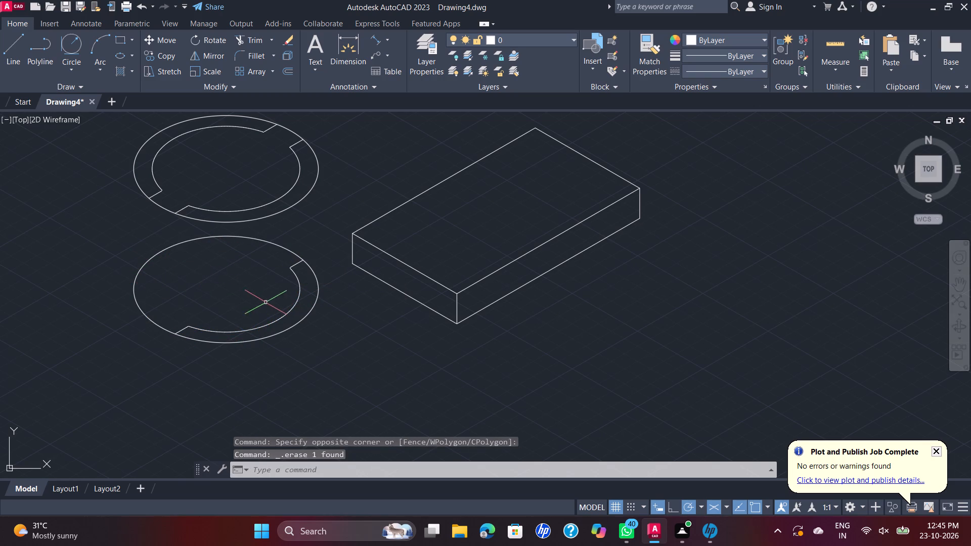
{"action": "left_click", "coordinate": [291, 311]}
{"action": "key", "text": "Delete"}
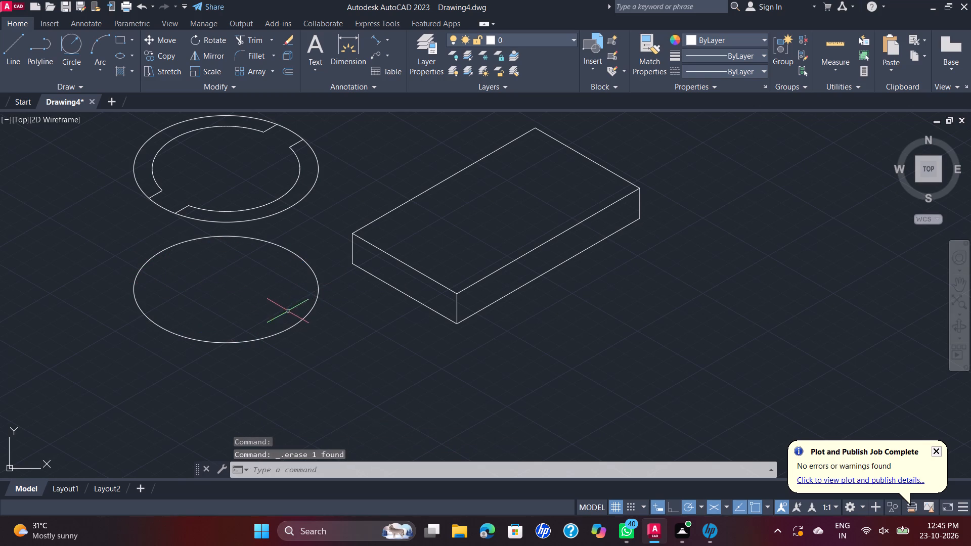
Draw two vertical lines connecting the left and right quadrants of the upper ring's outer isocircle to those of the lower isocircle.
{"action": "left_click", "coordinate": [15, 32]}
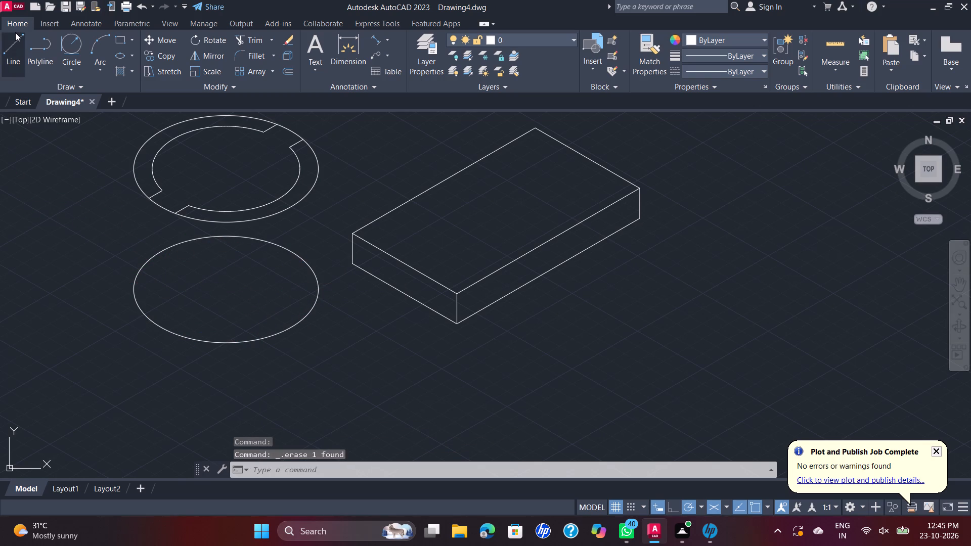
{"action": "left_click", "coordinate": [132, 167]}
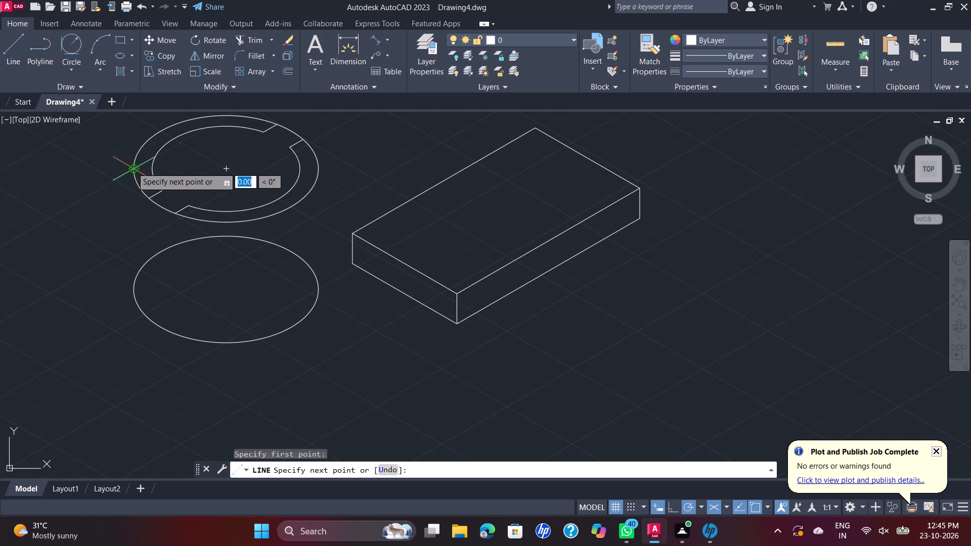
{"action": "left_click", "coordinate": [129, 292]}
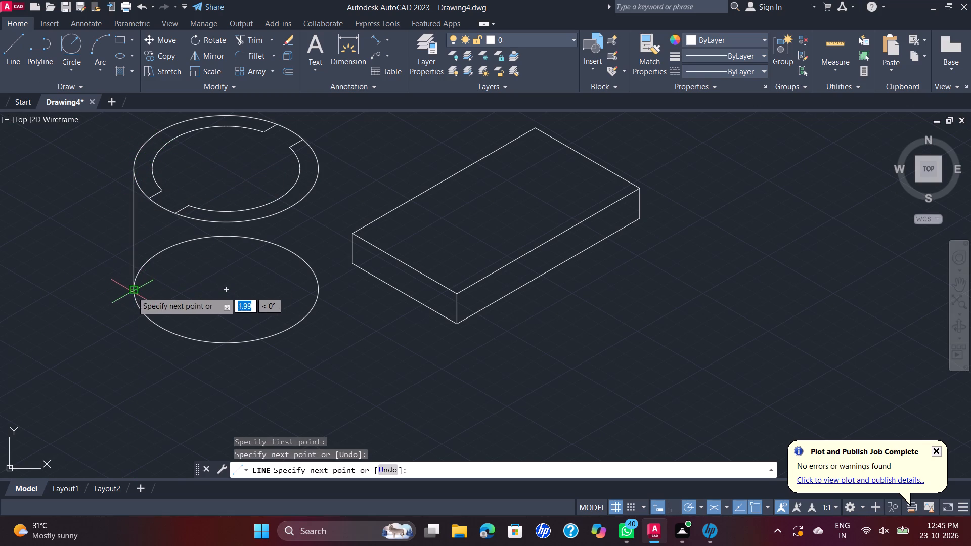
{"action": "key", "text": "Escape"}
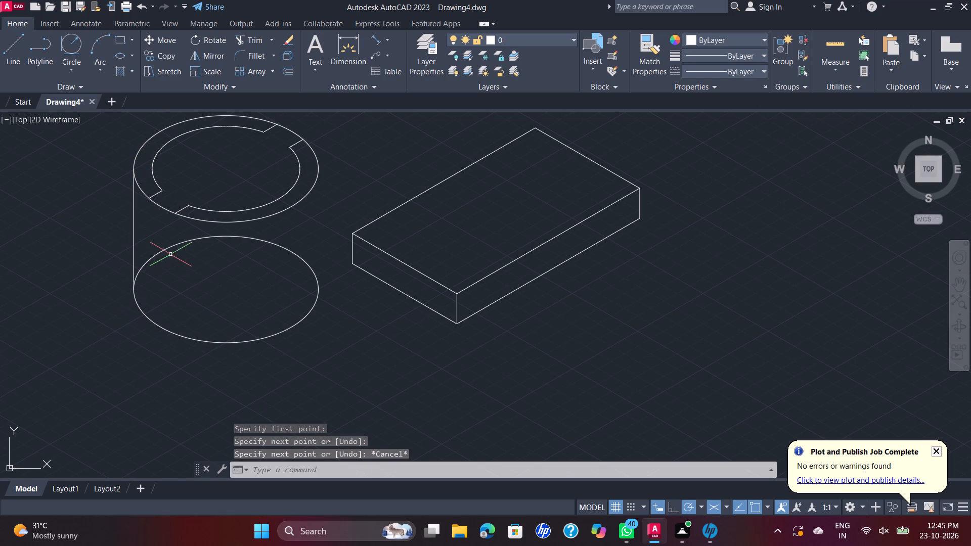
{"action": "key", "text": "space"}
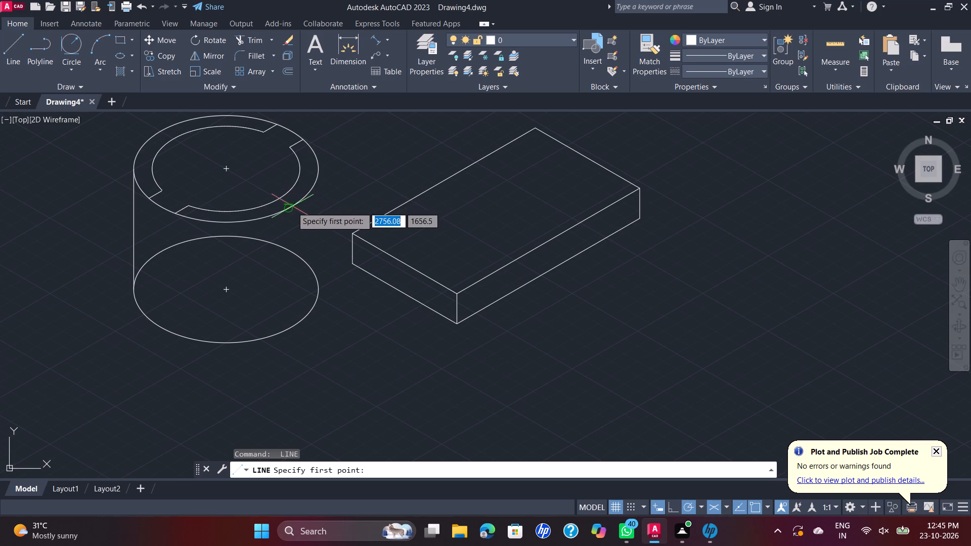
{"action": "left_click", "coordinate": [316, 169]}
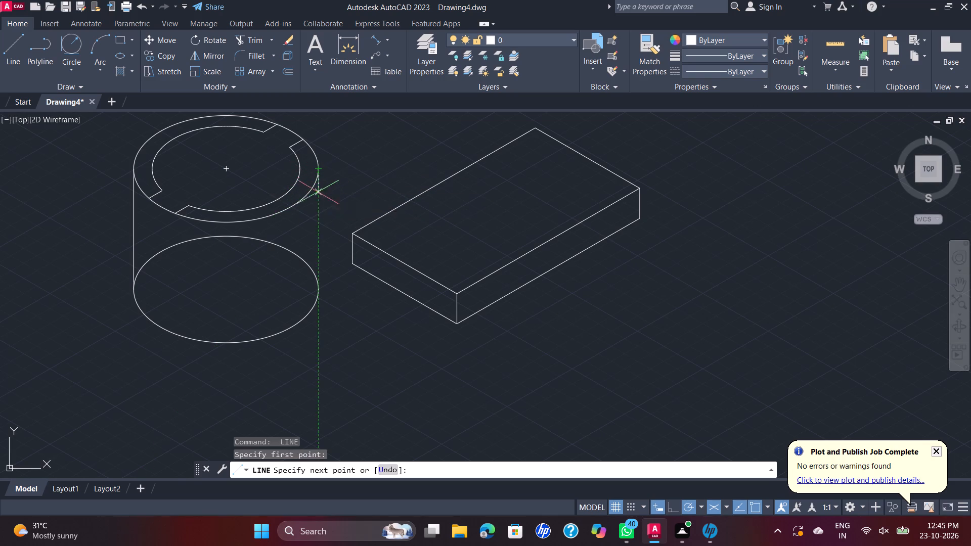
{"action": "left_click", "coordinate": [321, 289]}
{"action": "key", "text": "Escape"}
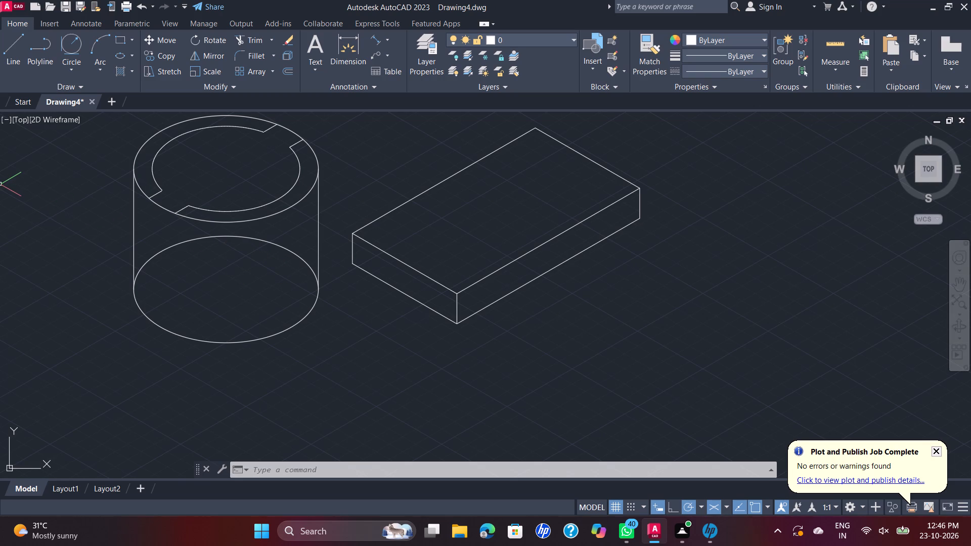
Draw three vertical lines down from the upper ring's rear notch, at both inner corners and the left outer corner, ending within the lower isocircle.
{"action": "left_click", "coordinate": [14, 40]}
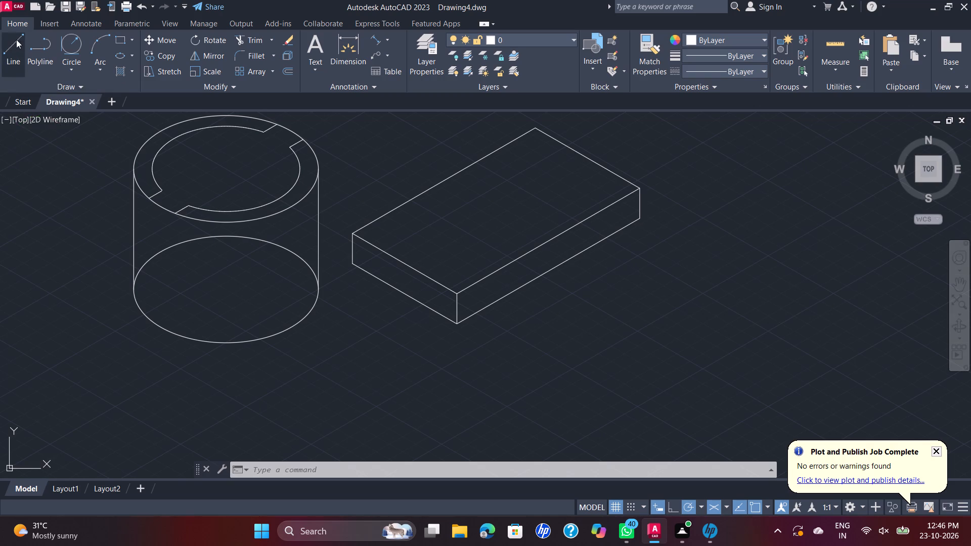
{"action": "left_click", "coordinate": [263, 130]}
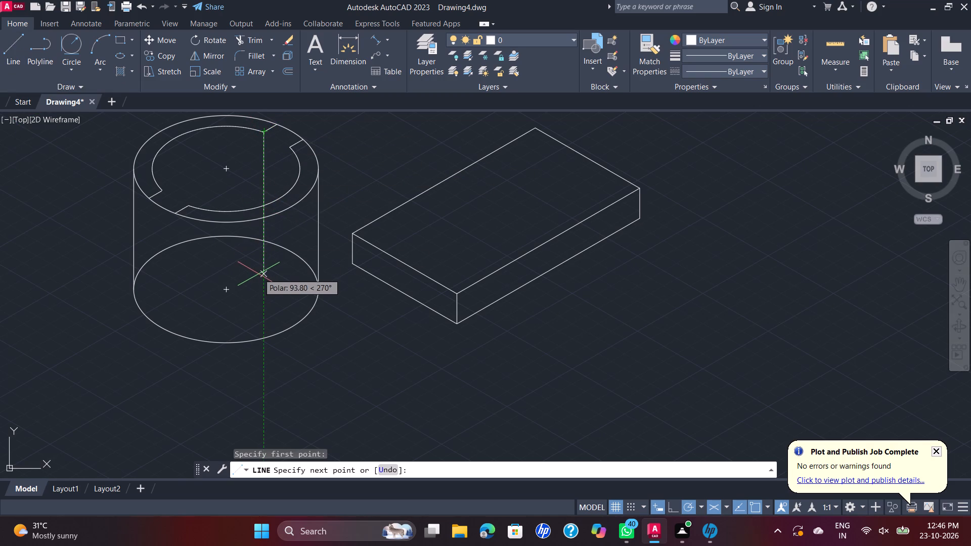
{"action": "left_click", "coordinate": [258, 276]}
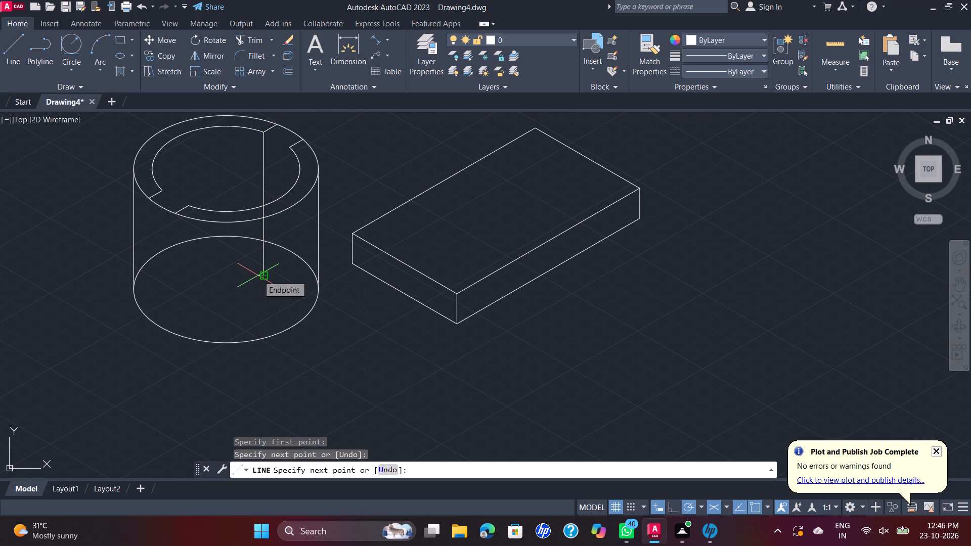
{"action": "key", "text": "Escape"}
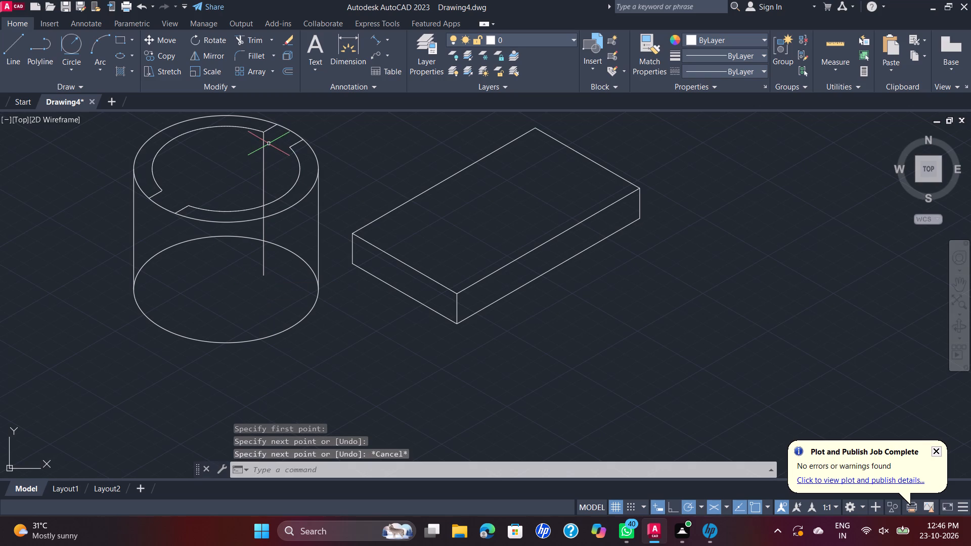
{"action": "key", "text": "space"}
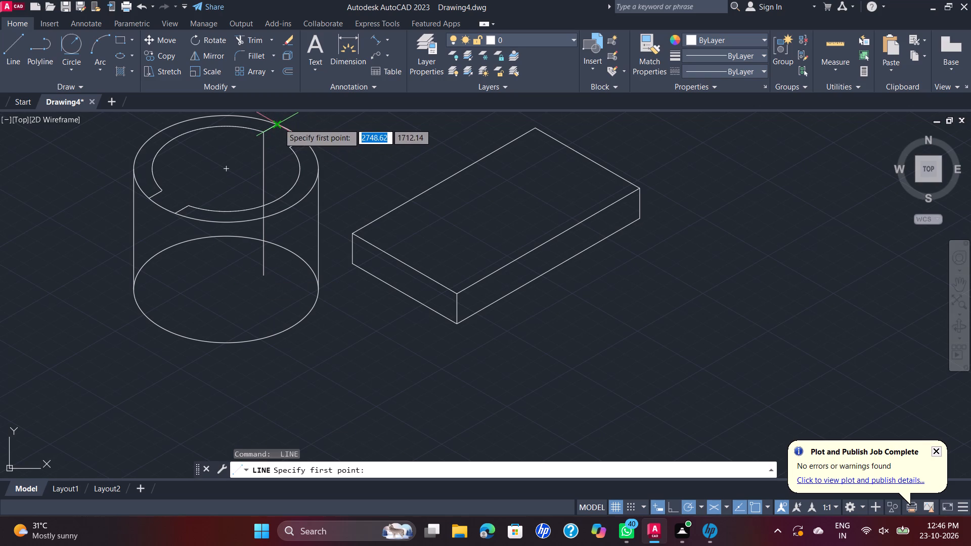
{"action": "left_click", "coordinate": [279, 123]}
{"action": "left_click", "coordinate": [275, 273]}
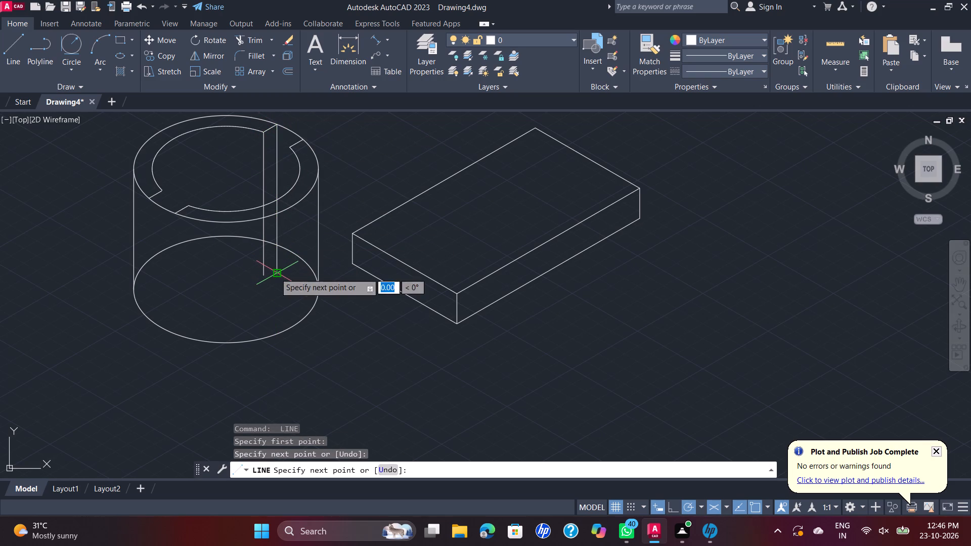
{"action": "key", "text": "Escape"}
{"action": "key", "text": "space"}
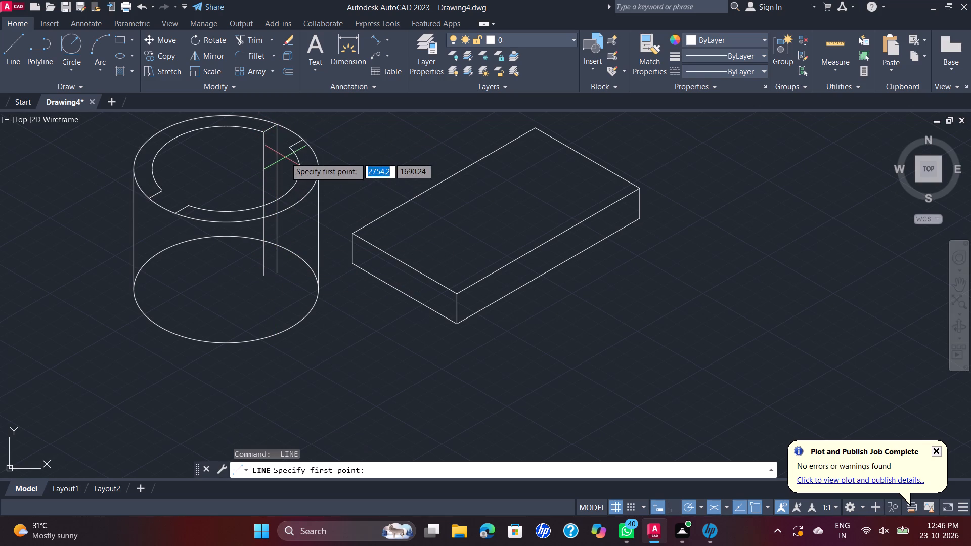
{"action": "left_click", "coordinate": [291, 148]}
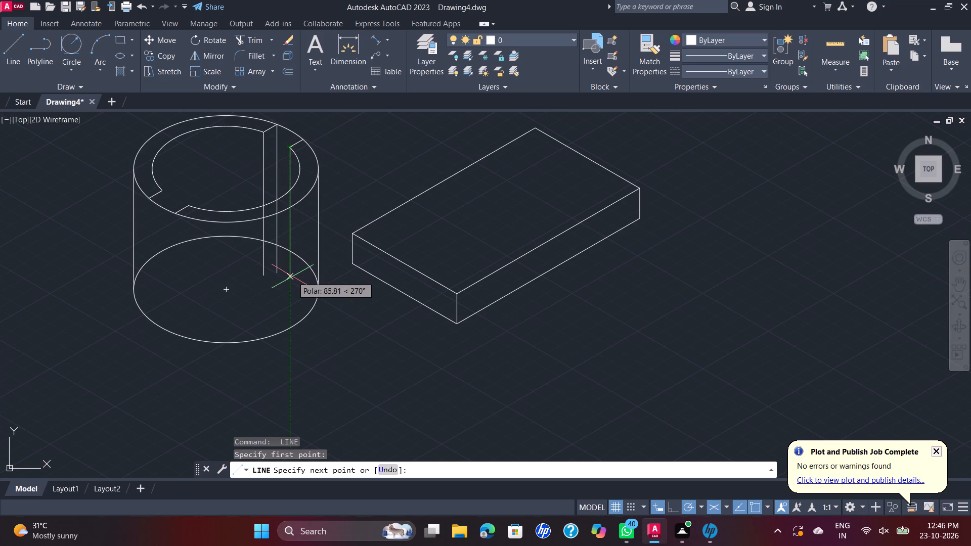
{"action": "left_click", "coordinate": [291, 277]}
{"action": "key", "text": "Escape"}
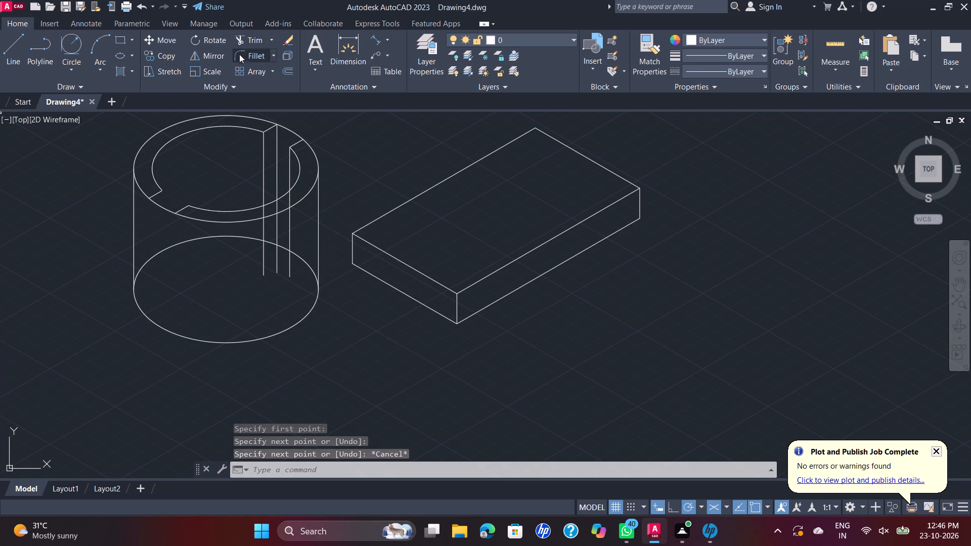
Trim the three vertical notch lines so that they end at the front inner arc of the upper ring.
{"action": "left_click", "coordinate": [248, 44]}
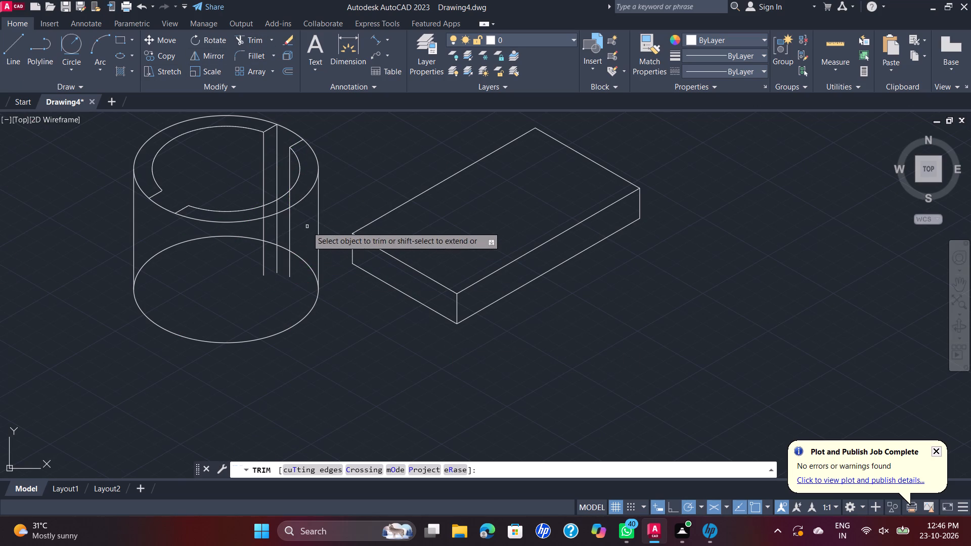
{"action": "left_click", "coordinate": [302, 225]}
{"action": "left_click", "coordinate": [256, 225]}
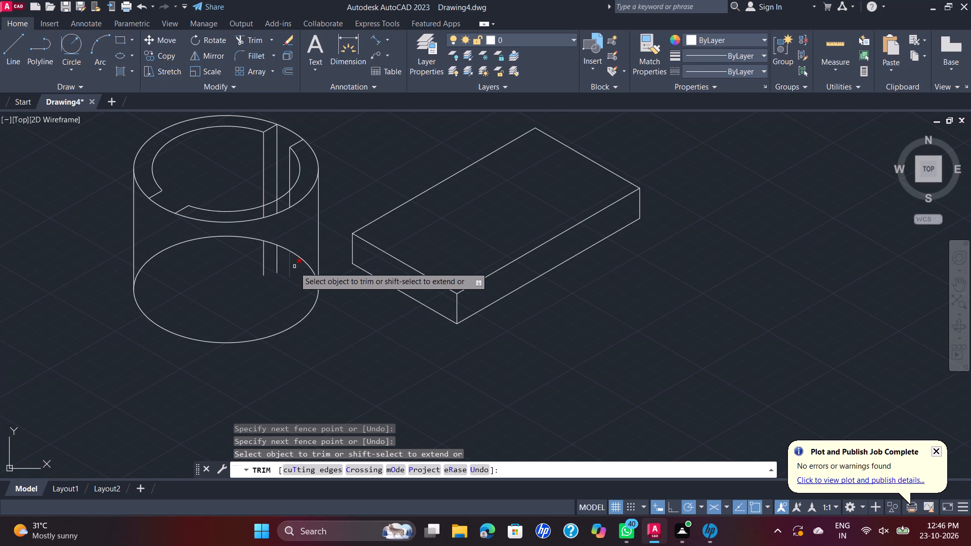
{"action": "left_click", "coordinate": [294, 274]}
{"action": "left_click", "coordinate": [262, 258]}
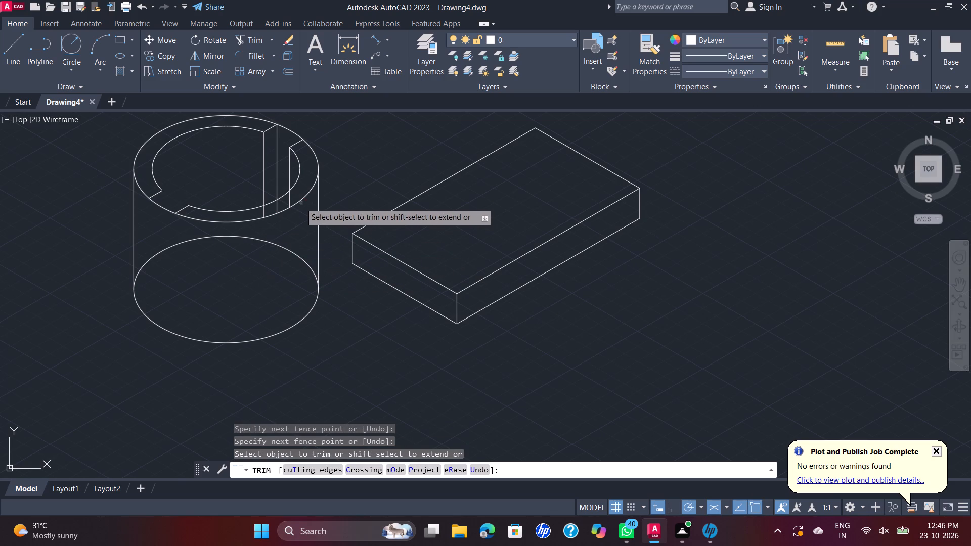
{"action": "scroll", "coordinate": [293, 202], "scroll_direction": "up", "scroll_amount": 2}
{"action": "left_click", "coordinate": [283, 195]}
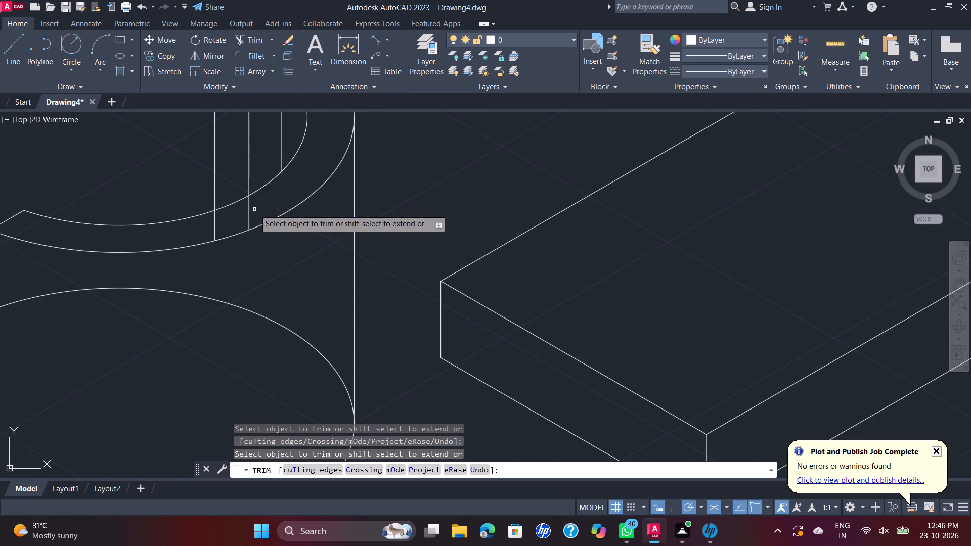
{"action": "left_click", "coordinate": [248, 212]}
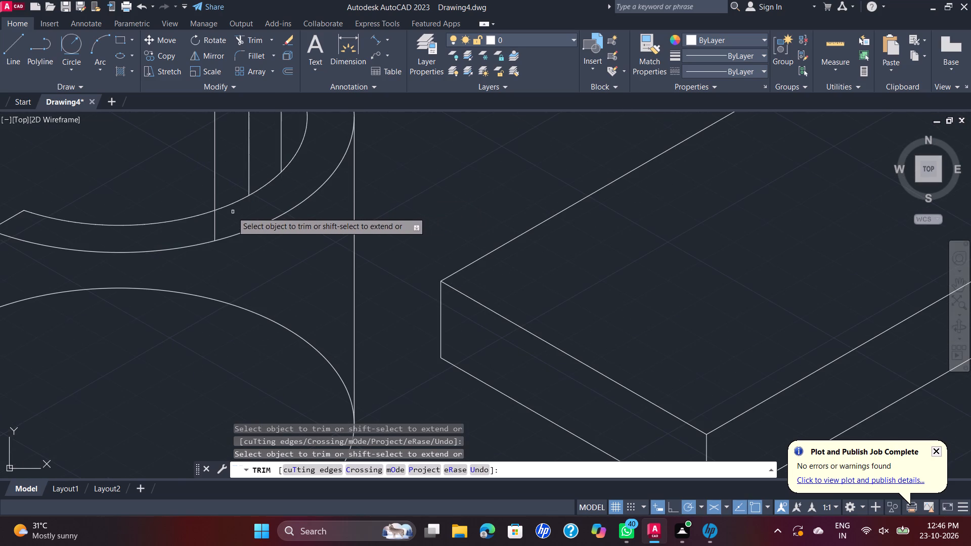
{"action": "left_click", "coordinate": [214, 218]}
{"action": "scroll", "coordinate": [219, 222], "scroll_direction": "down", "scroll_amount": 1}
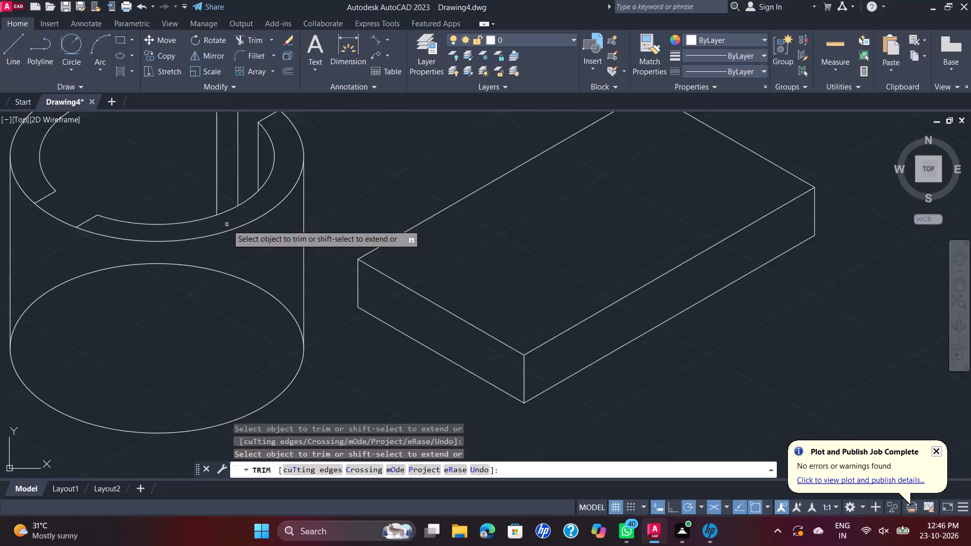
{"action": "scroll", "coordinate": [234, 221], "scroll_direction": "down", "scroll_amount": 1}
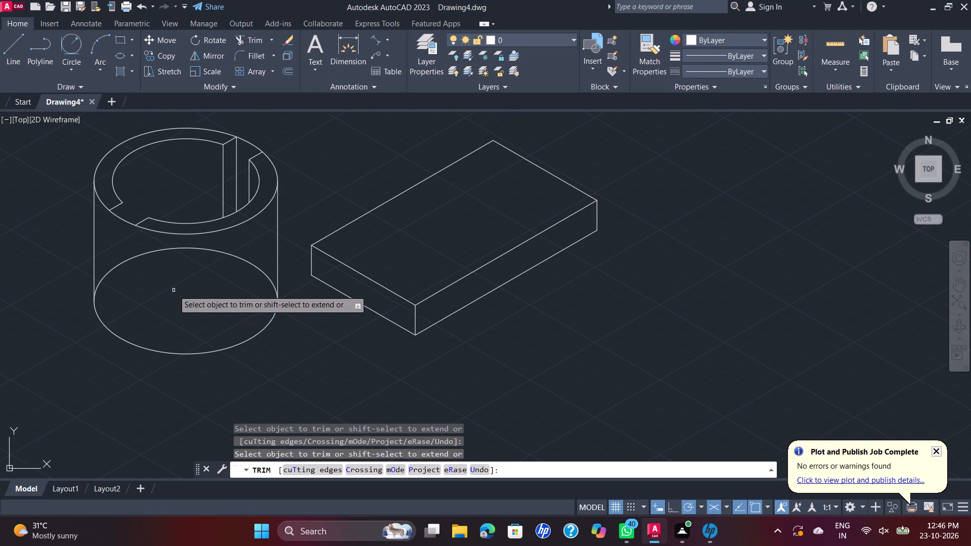
{"action": "key", "text": "Escape"}
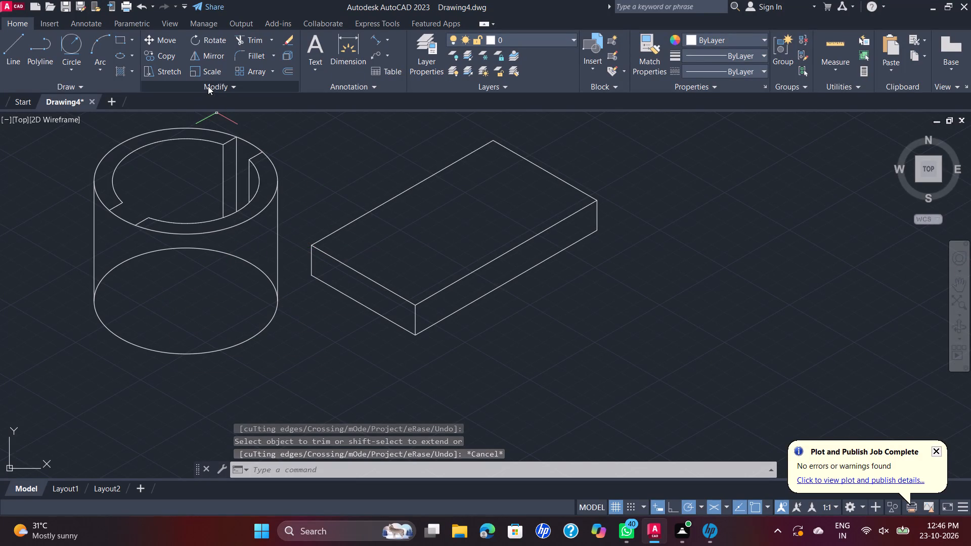
Draw a vertical line down from the left inner corner of the upper ring's front notch, ending within the lower isocircle.
{"action": "left_click", "coordinate": [22, 45]}
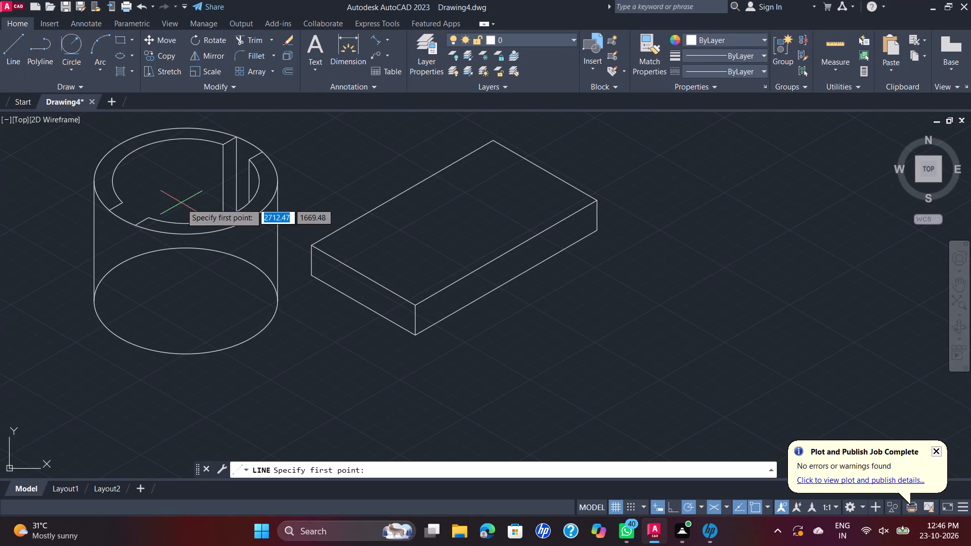
{"action": "left_click", "coordinate": [124, 204]}
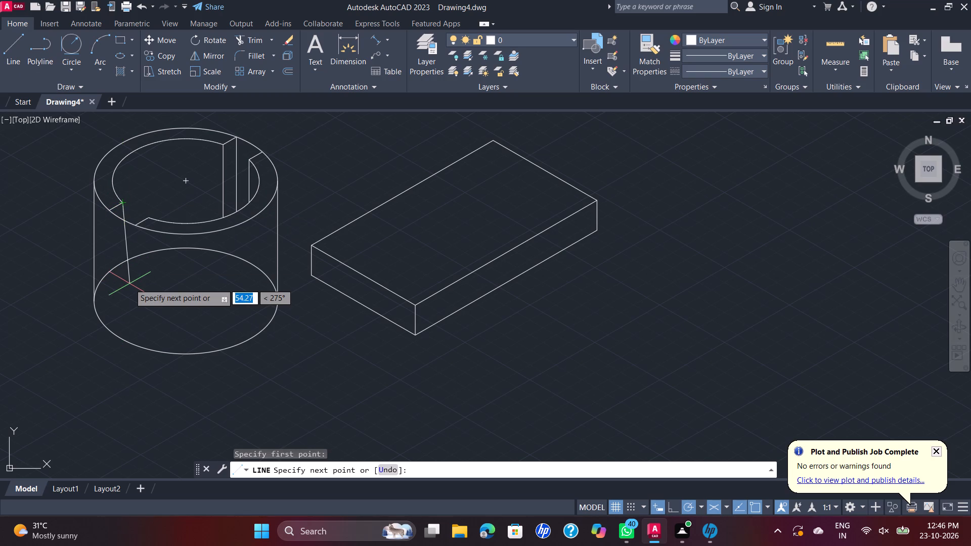
{"action": "left_click", "coordinate": [115, 280]}
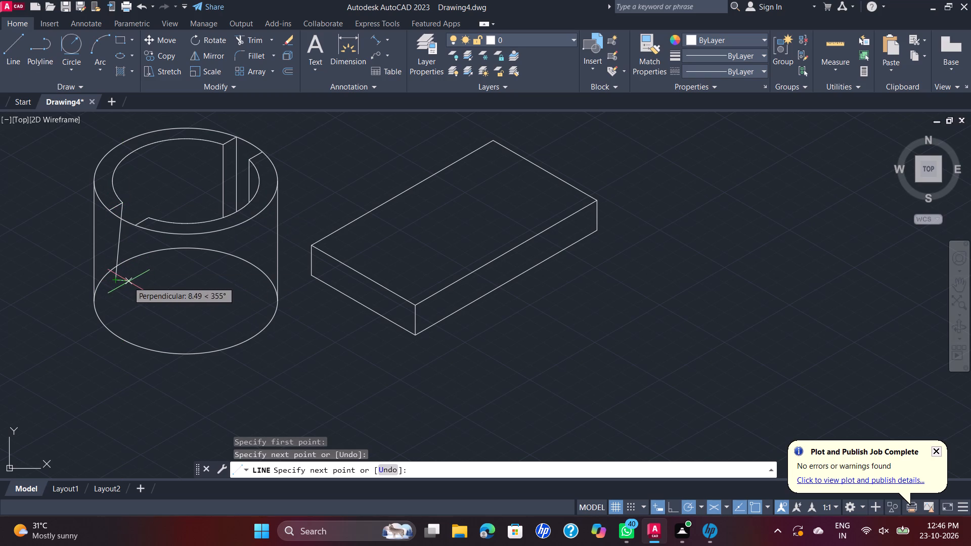
{"action": "key", "text": "ctrl+z"}
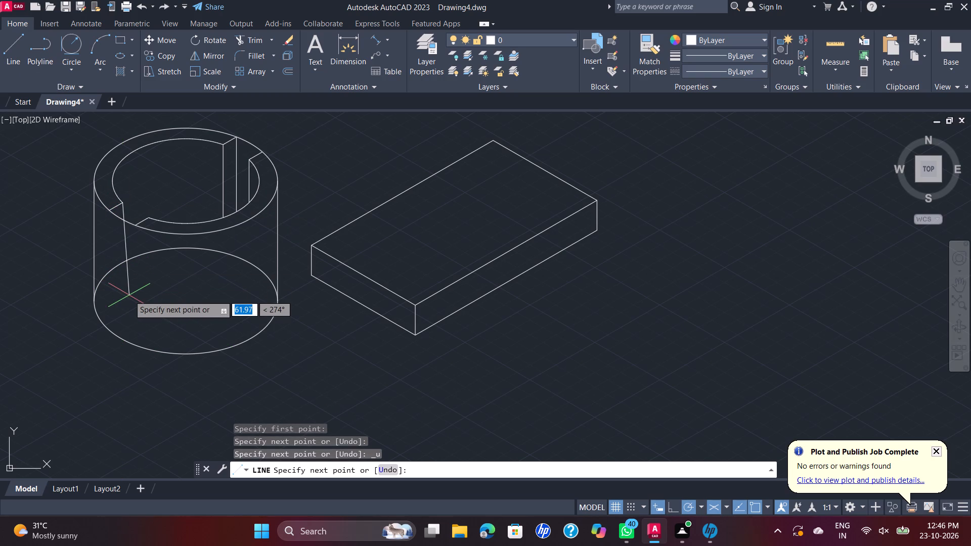
{"action": "left_click", "coordinate": [117, 292]}
{"action": "key", "text": "Escape"}
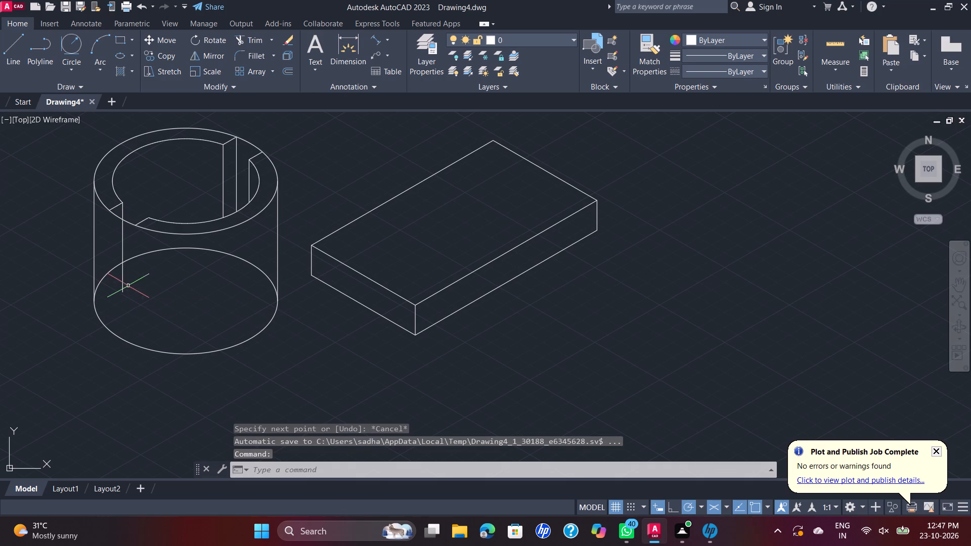
Trim the front notch line at the upper ring's outer isocircle and remove its leftover segment inside the lower isocircle.
{"action": "left_click", "coordinate": [243, 44]}
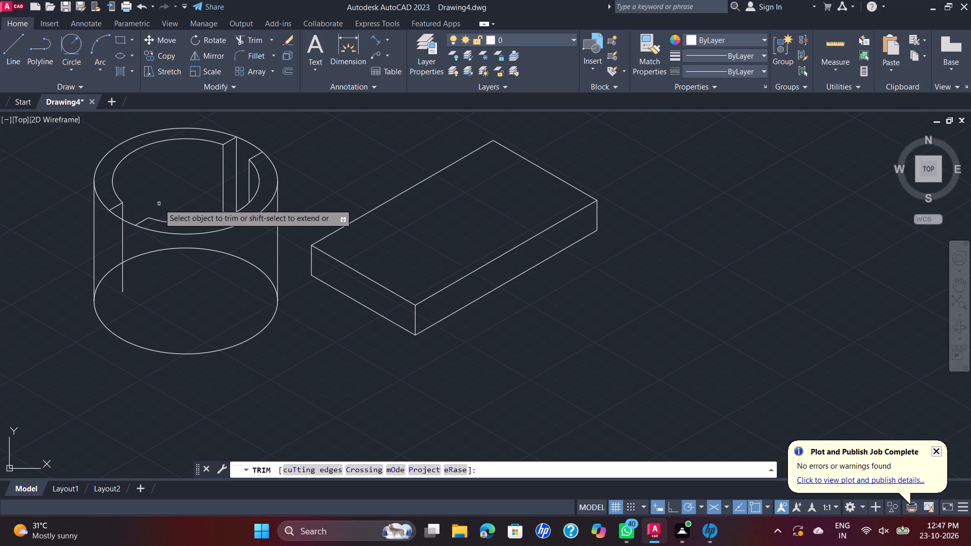
{"action": "left_click", "coordinate": [120, 243]}
{"action": "left_click", "coordinate": [132, 243]}
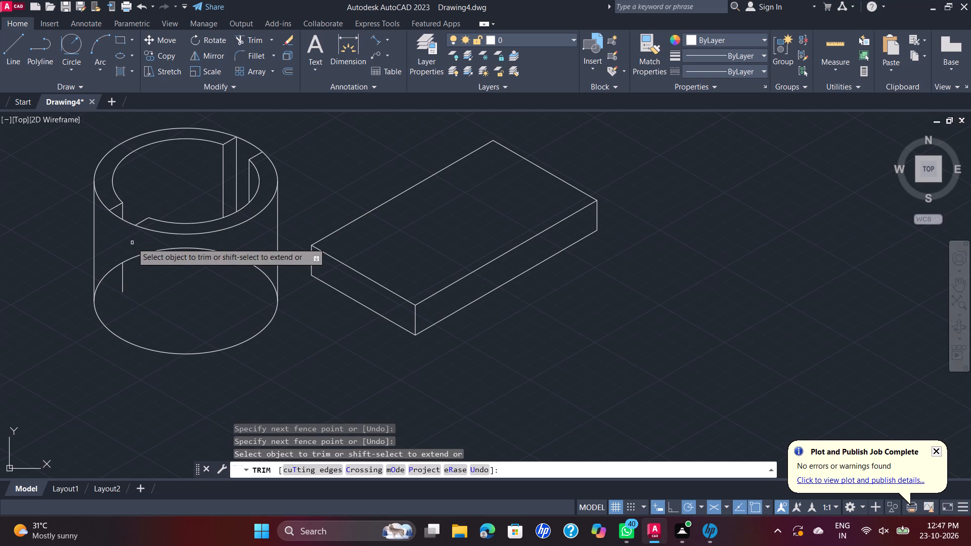
{"action": "left_click", "coordinate": [123, 286]}
{"action": "key", "text": "Escape"}
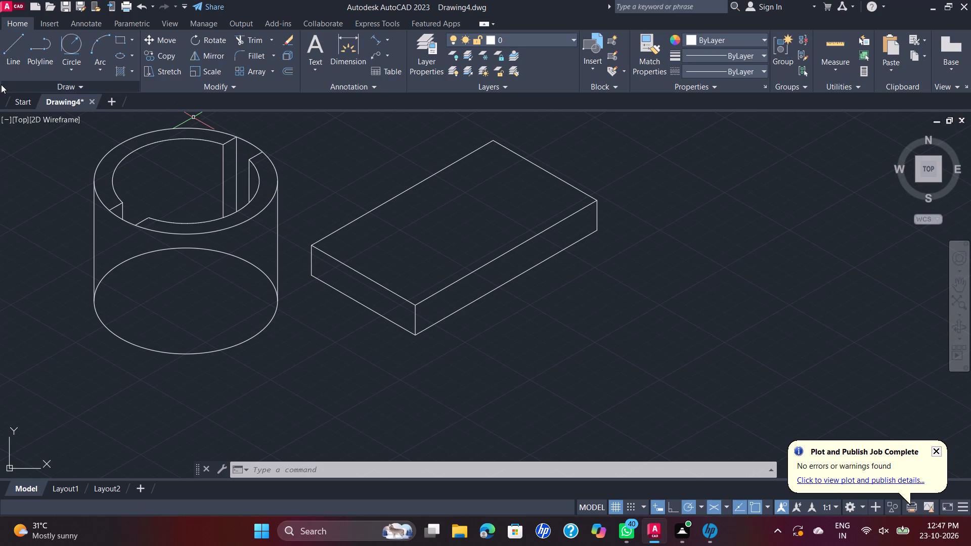
Draw a vertical line from the front-right of the upper ring's outer isocircle down to just past the lower isocircle.
{"action": "left_click", "coordinate": [8, 45]}
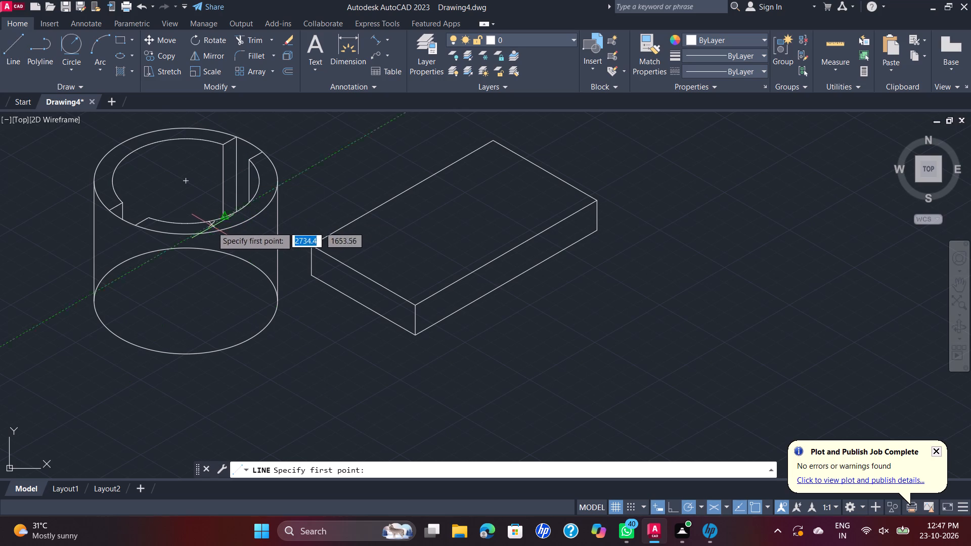
{"action": "left_click", "coordinate": [249, 220]}
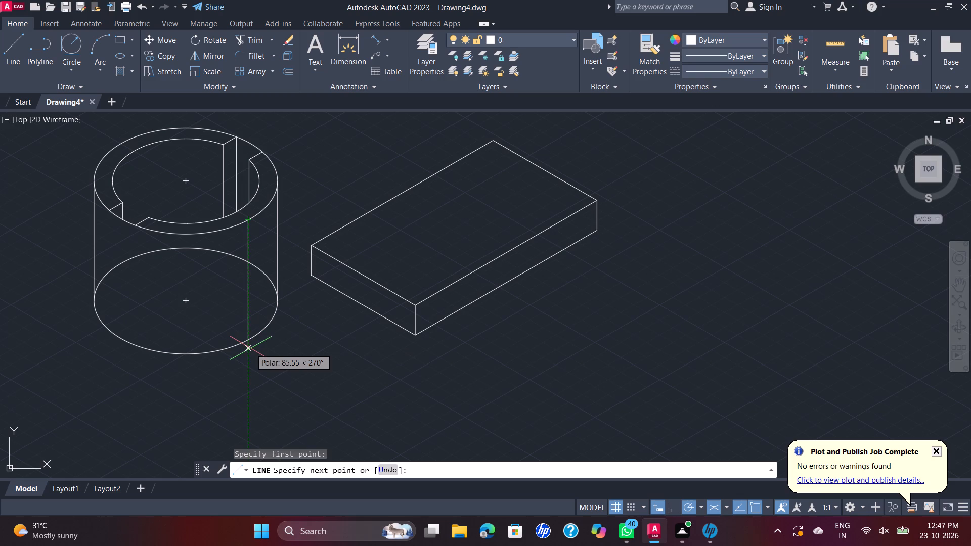
{"action": "left_click", "coordinate": [250, 348]}
{"action": "key", "text": "Escape"}
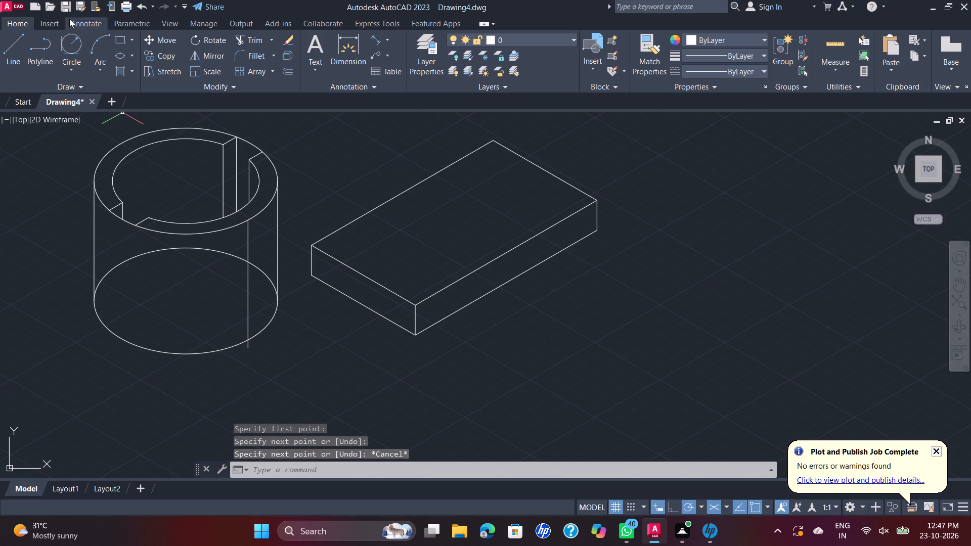
Trim the end of the front-right vertical line that extends below the lower isocircle.
{"action": "left_click", "coordinate": [233, 40]}
{"action": "scroll", "coordinate": [253, 356], "scroll_direction": "down", "scroll_amount": 1}
{"action": "scroll", "coordinate": [245, 365], "scroll_direction": "up", "scroll_amount": 3}
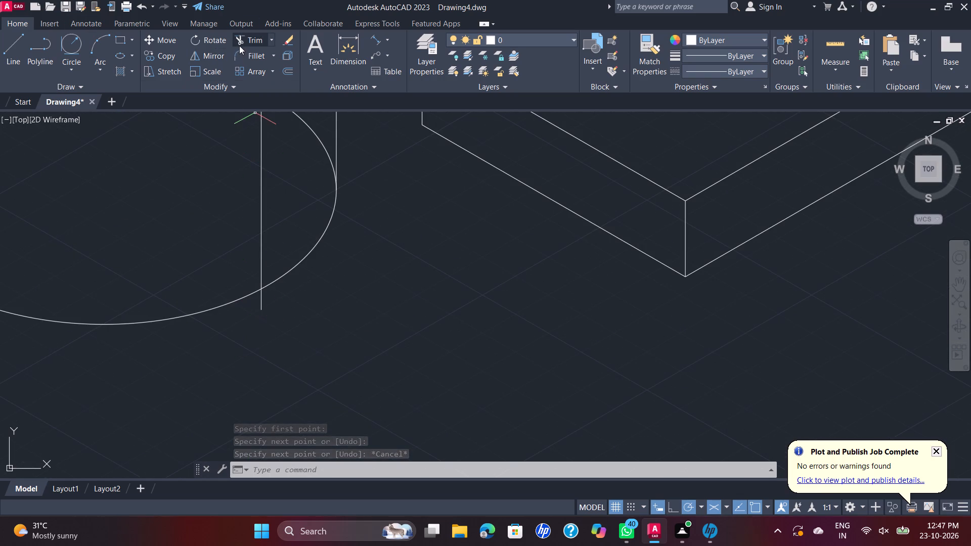
{"action": "left_click", "coordinate": [242, 45]}
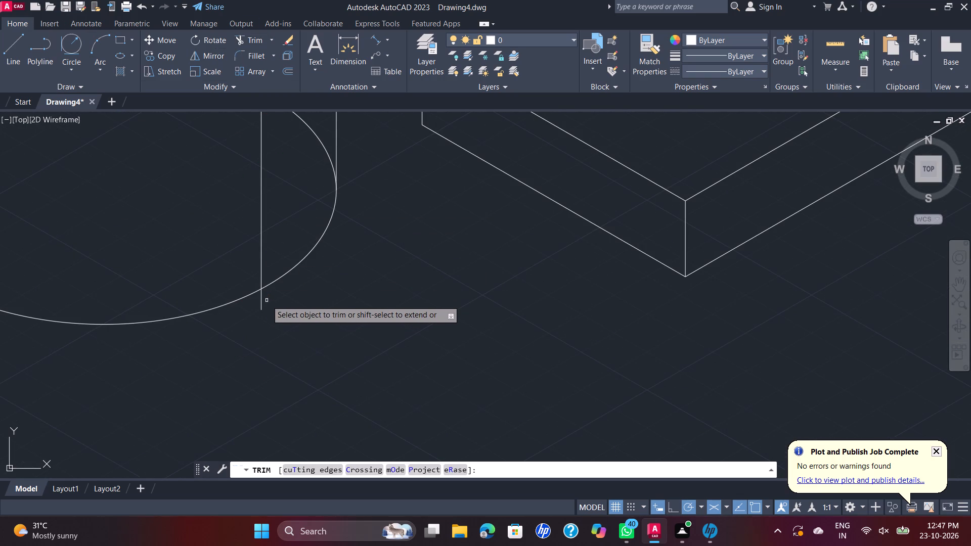
{"action": "left_click", "coordinate": [262, 299]}
{"action": "key", "text": "Escape"}
Draw a 40-diameter isocircle in the right isoplane, centred on the midpoint of the cylinder's front-right vertical line.
{"action": "scroll", "coordinate": [341, 292], "scroll_direction": "down", "scroll_amount": 1}
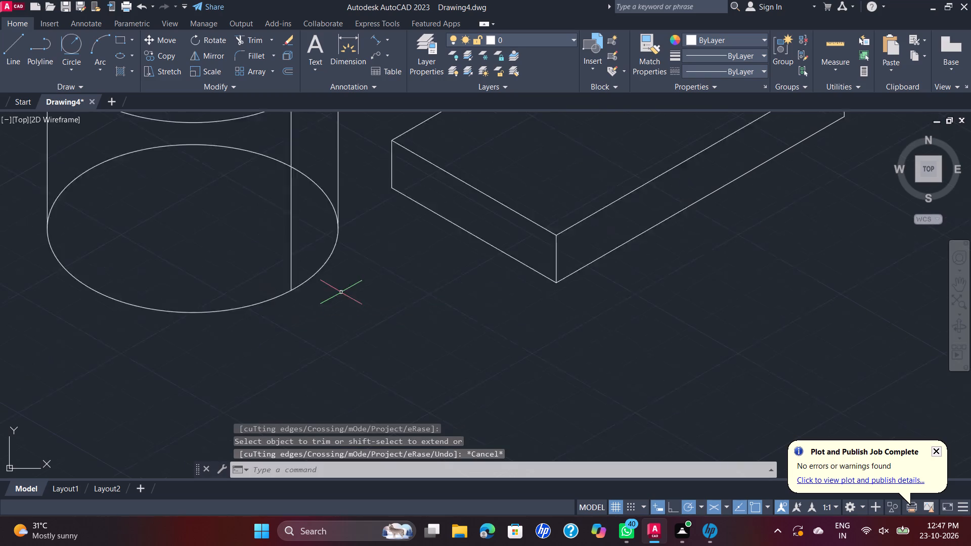
{"action": "scroll", "coordinate": [341, 292], "scroll_direction": "down", "scroll_amount": 2}
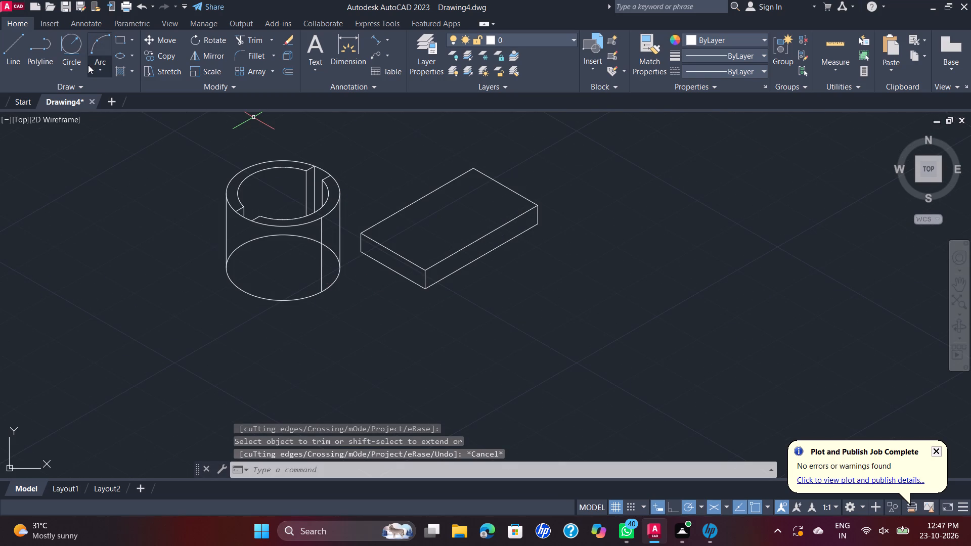
{"action": "left_click", "coordinate": [79, 66]}
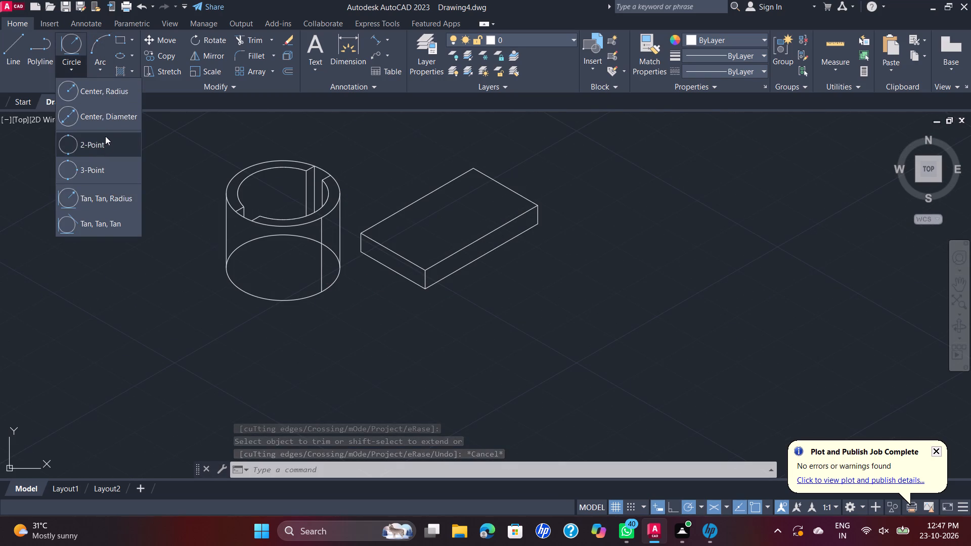
{"action": "key", "text": "Escape"}
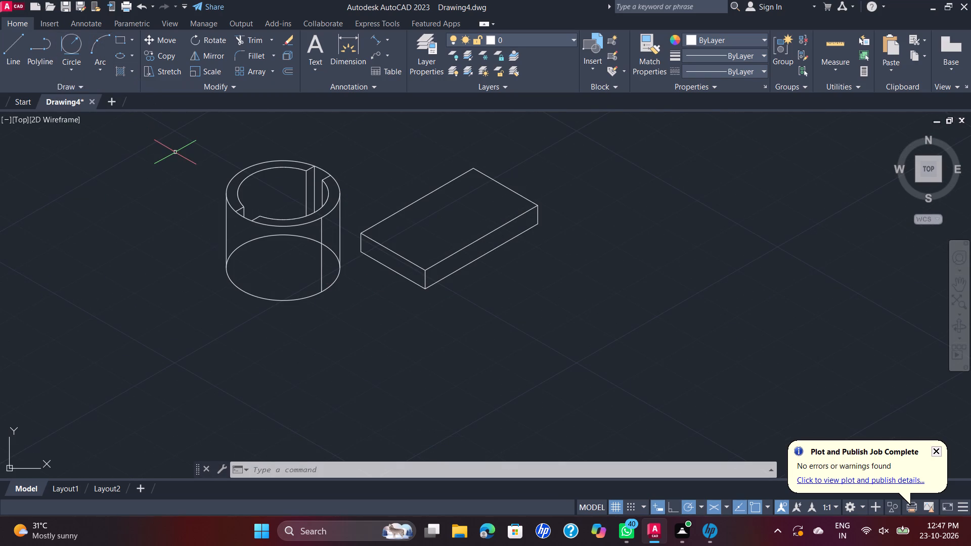
{"action": "type", "text": "EL"}
{"action": "key", "text": "Return"}
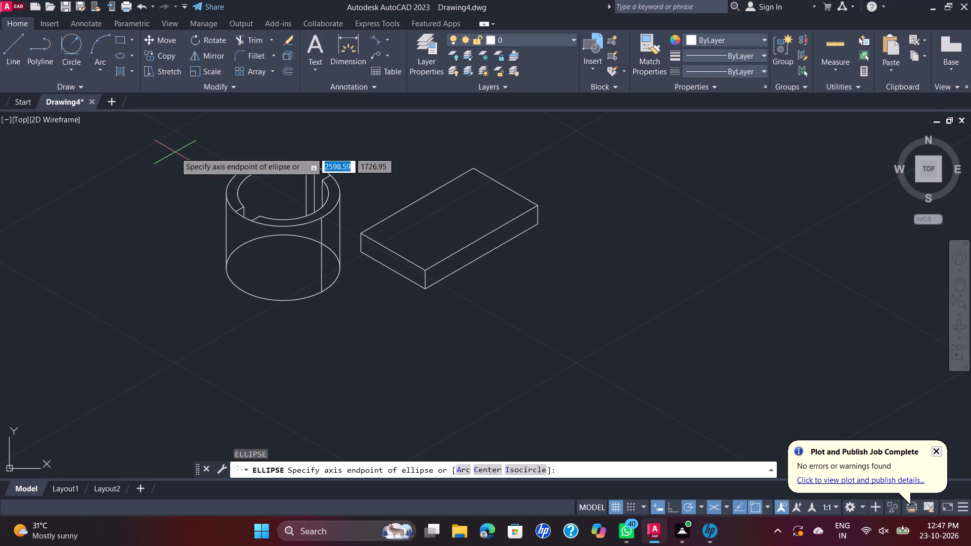
{"action": "key", "text": "i"}
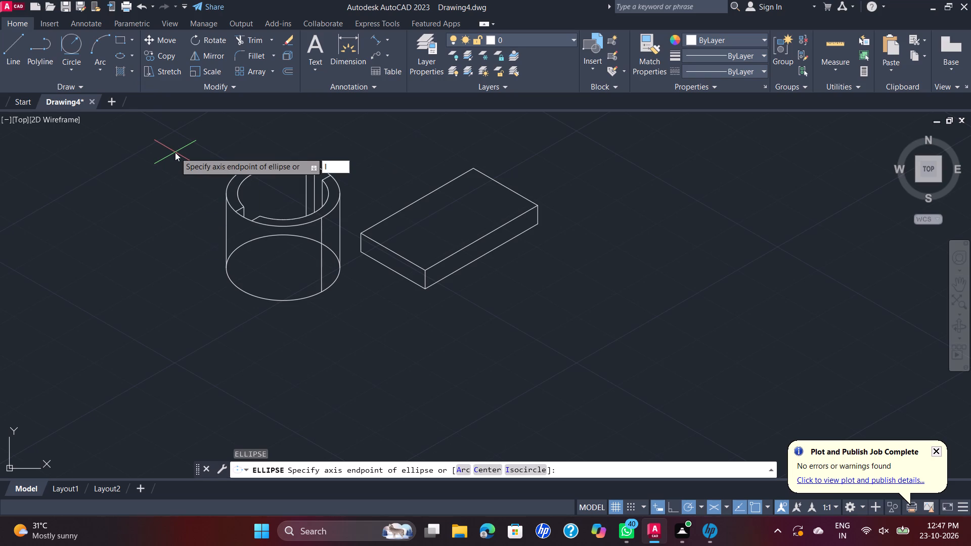
{"action": "type", "text": "SO"}
{"action": "key", "text": "Return"}
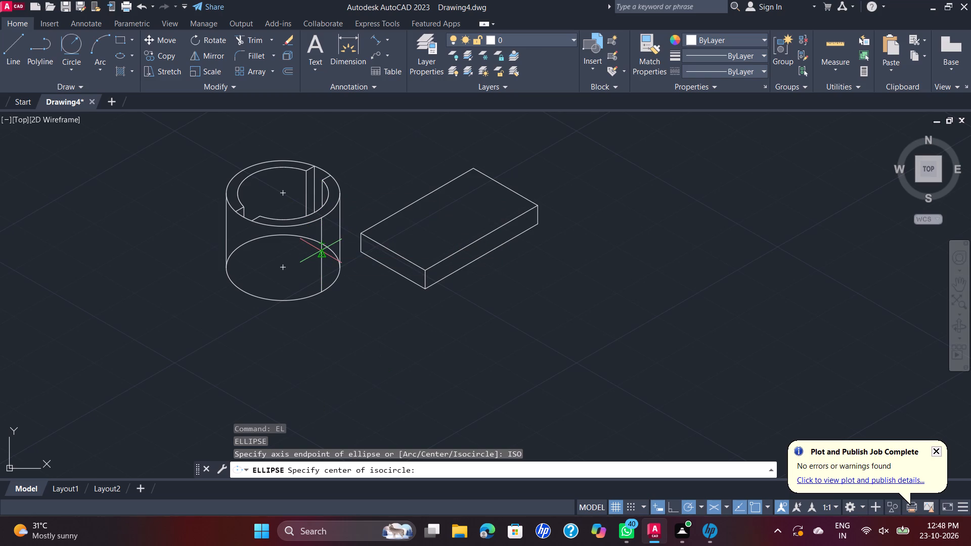
{"action": "left_click", "coordinate": [323, 256]}
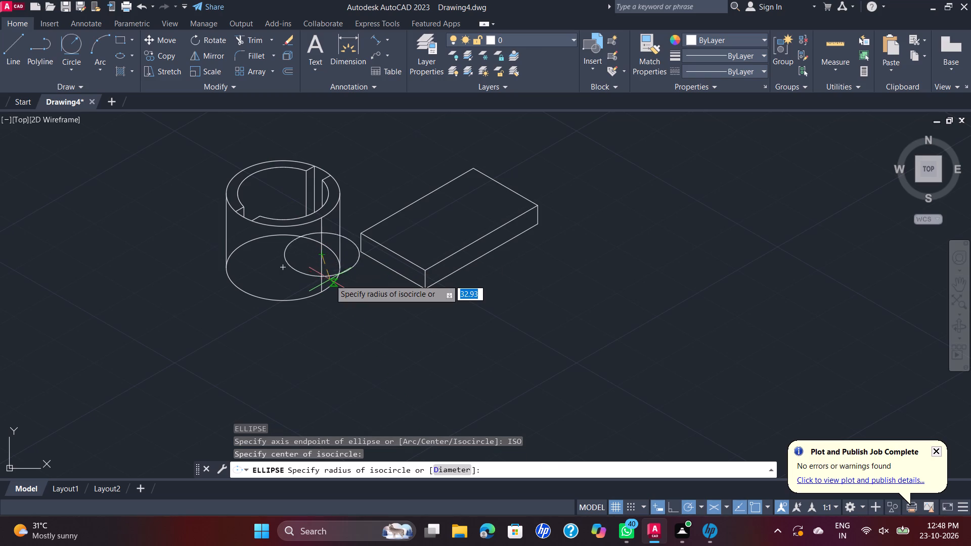
{"action": "key", "text": "F5"}
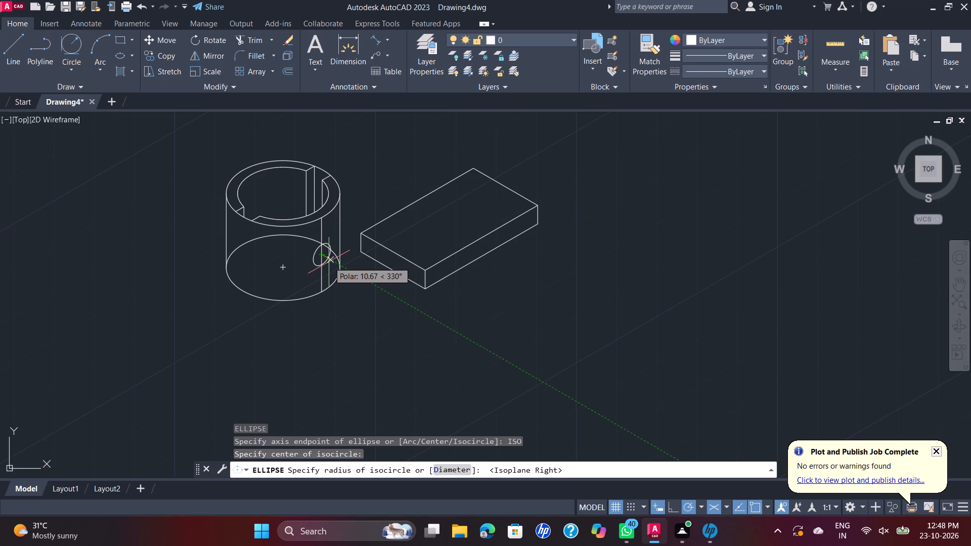
{"action": "key", "text": "d"}
{"action": "key", "text": "Return"}
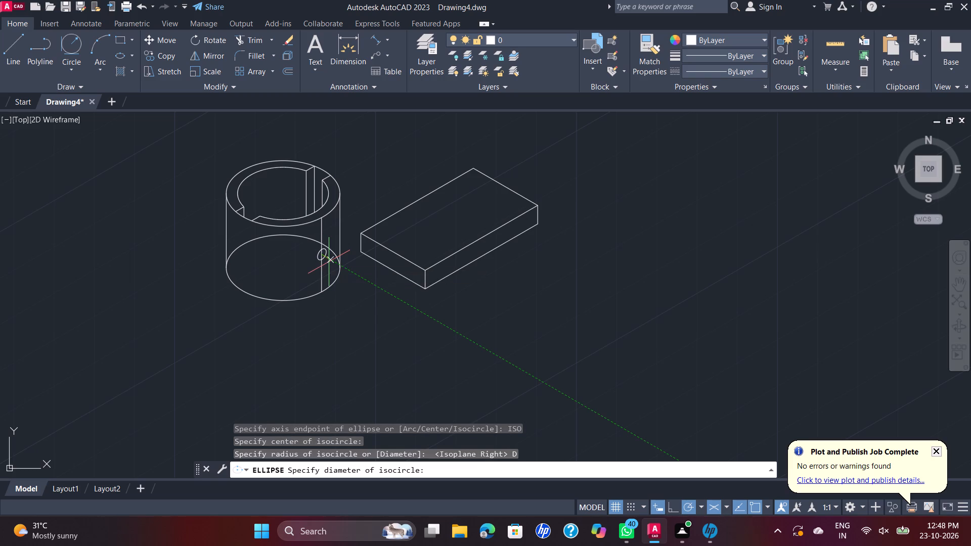
{"action": "type", "text": "40"}
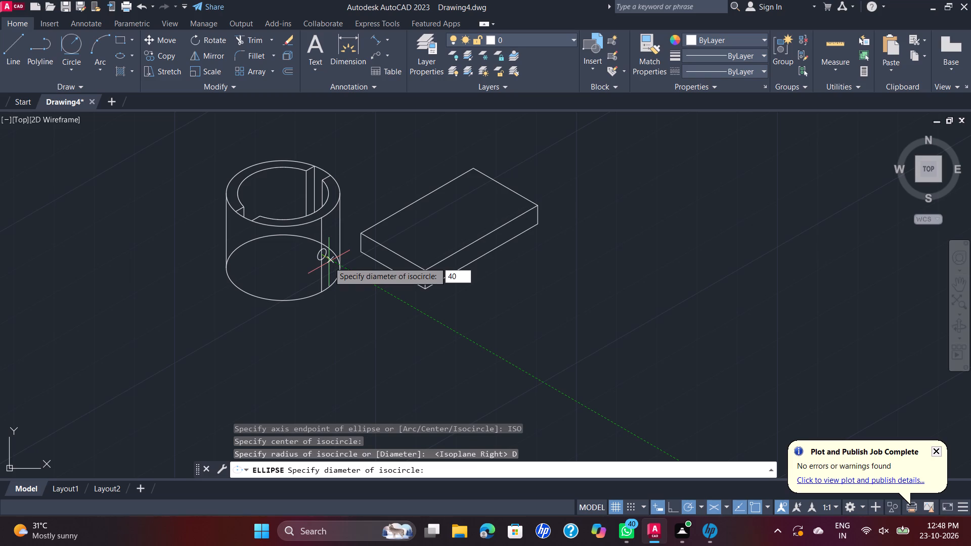
{"action": "key", "text": "Return"}
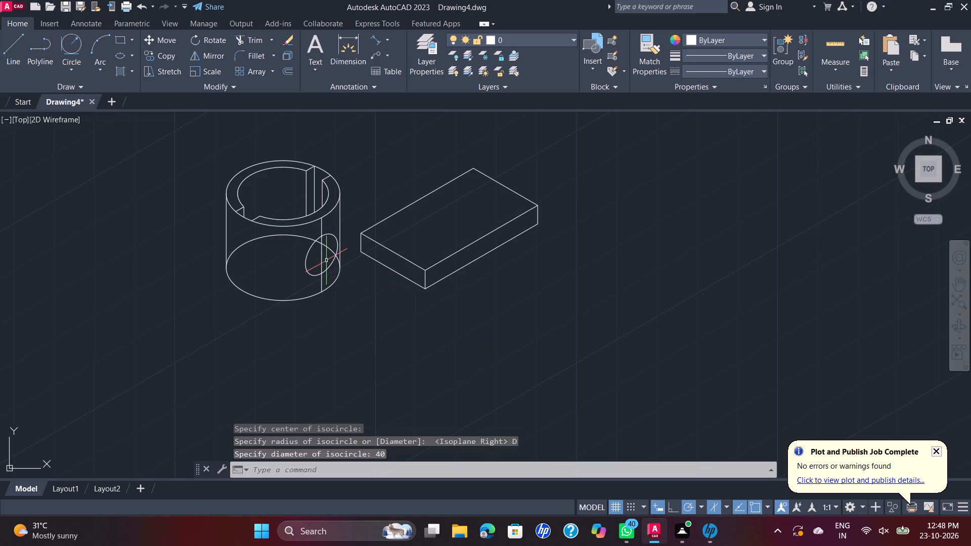
Draw a 30-long vertical line down from the top end of the front-right vertical line.
{"action": "scroll", "coordinate": [322, 251], "scroll_direction": "up", "scroll_amount": 1}
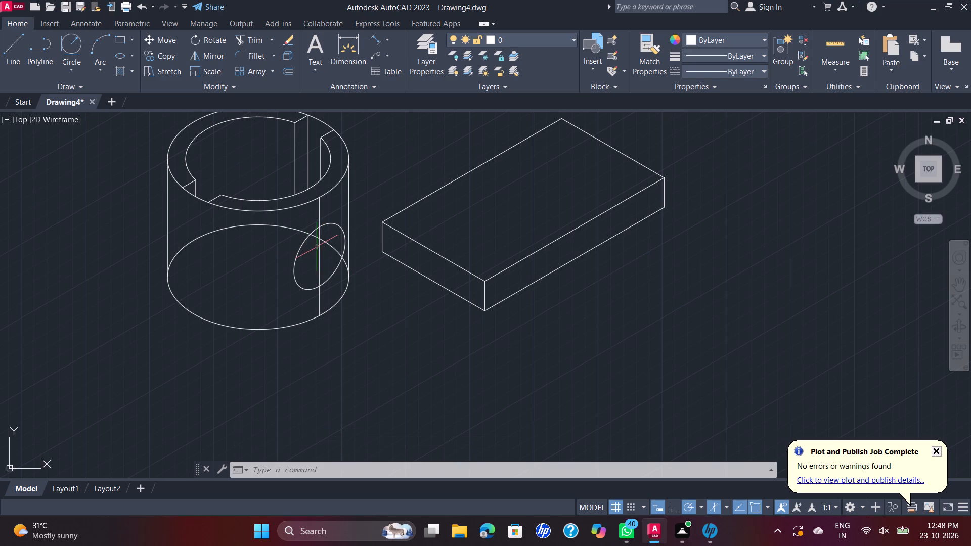
{"action": "left_click", "coordinate": [11, 42]}
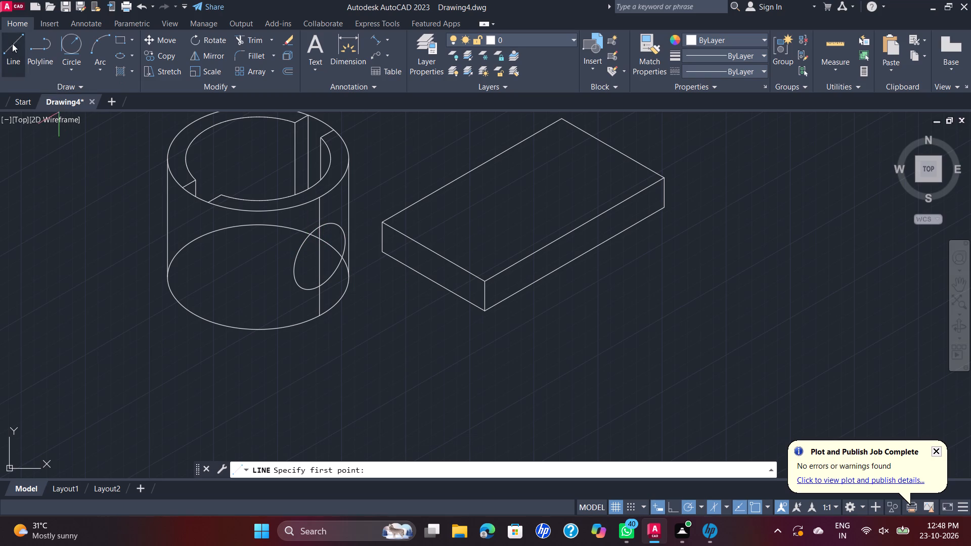
{"action": "left_click", "coordinate": [319, 197]}
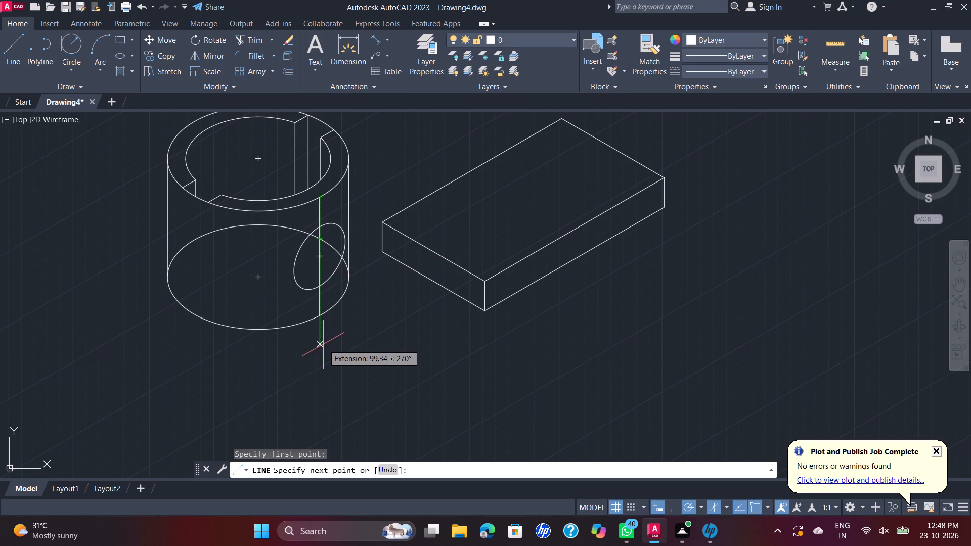
{"action": "type", "text": "30"}
{"action": "key", "text": "Return"}
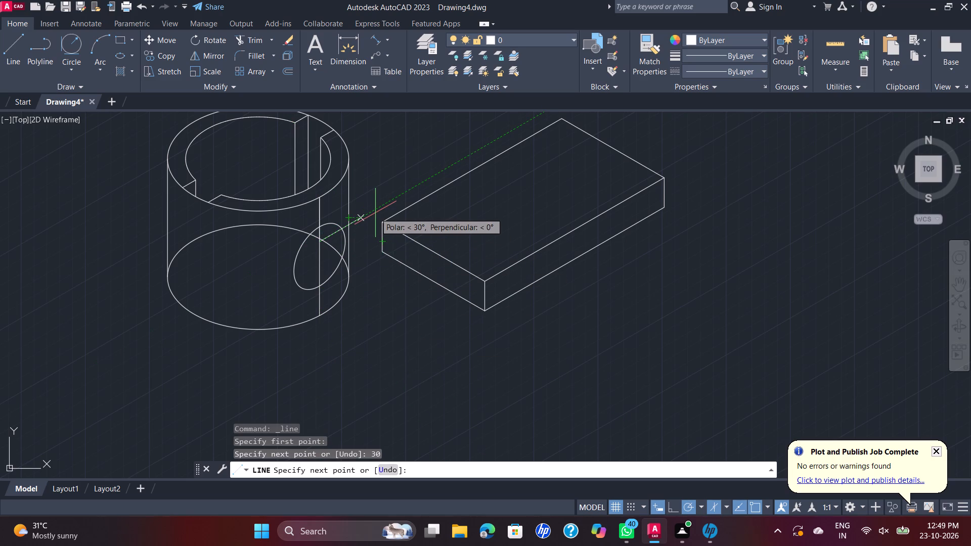
{"action": "key", "text": "Escape"}
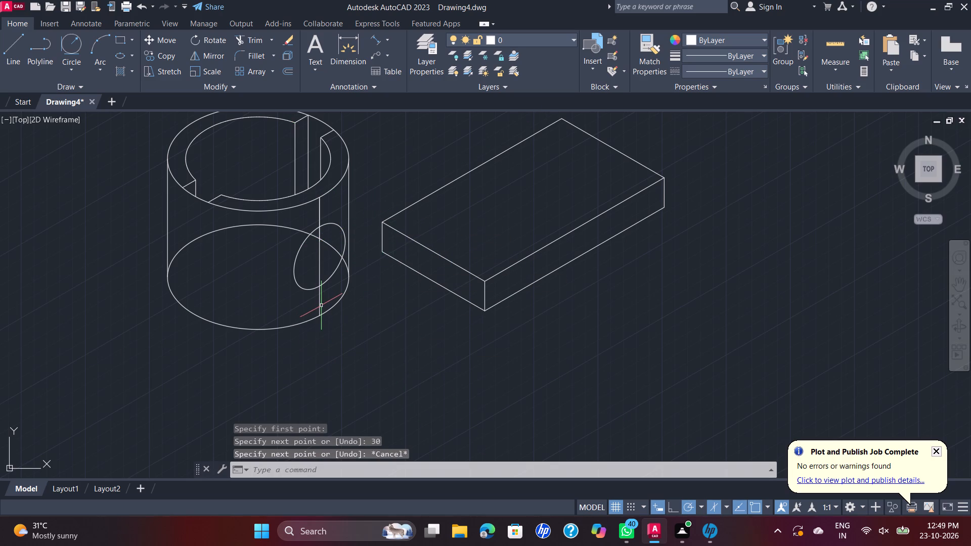
Delete the full-height vertical line on the cylinder's front-right, keeping the 30-long line.
{"action": "left_click", "coordinate": [320, 305]}
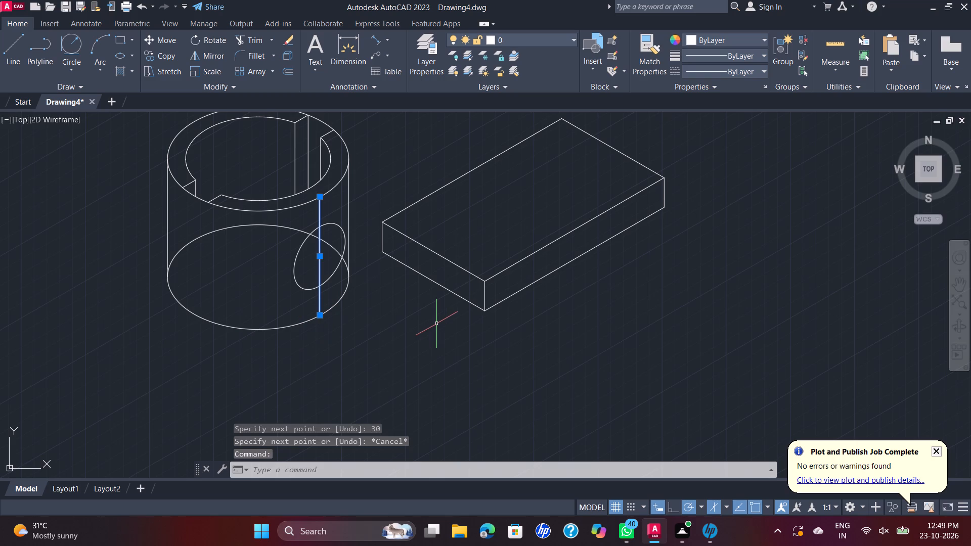
{"action": "key", "text": "Delete"}
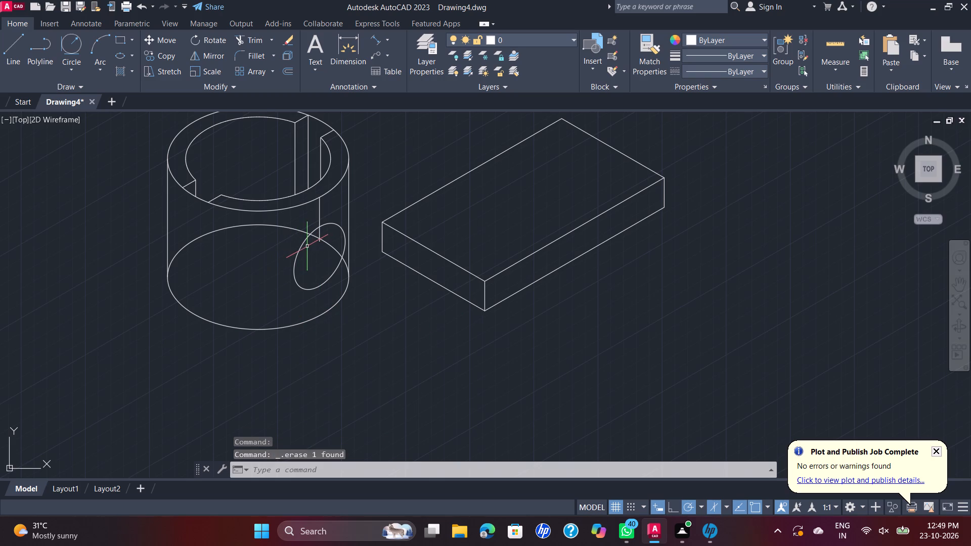
Move the 40-diameter isocircle by its centre to the lower end of the 30-long vertical line.
{"action": "left_click", "coordinate": [304, 244]}
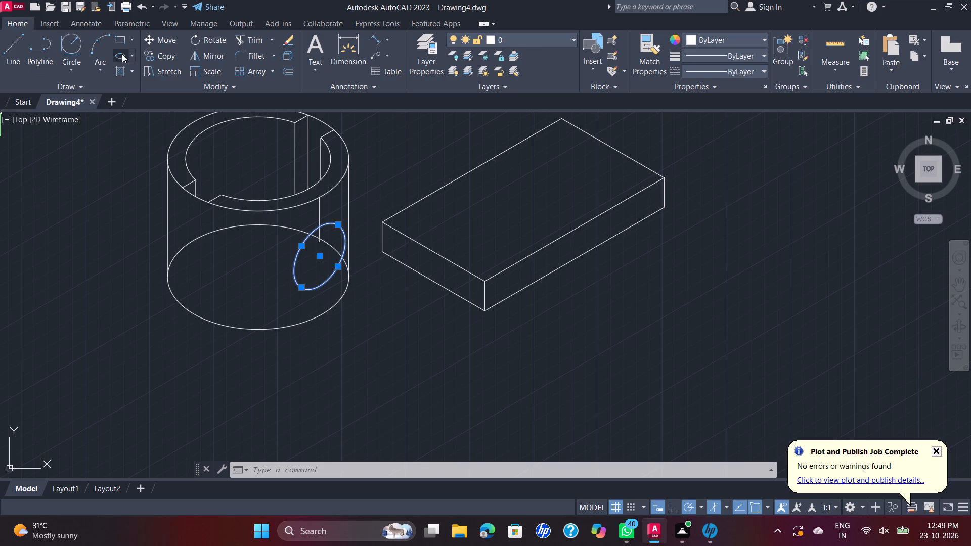
{"action": "left_click", "coordinate": [165, 44]}
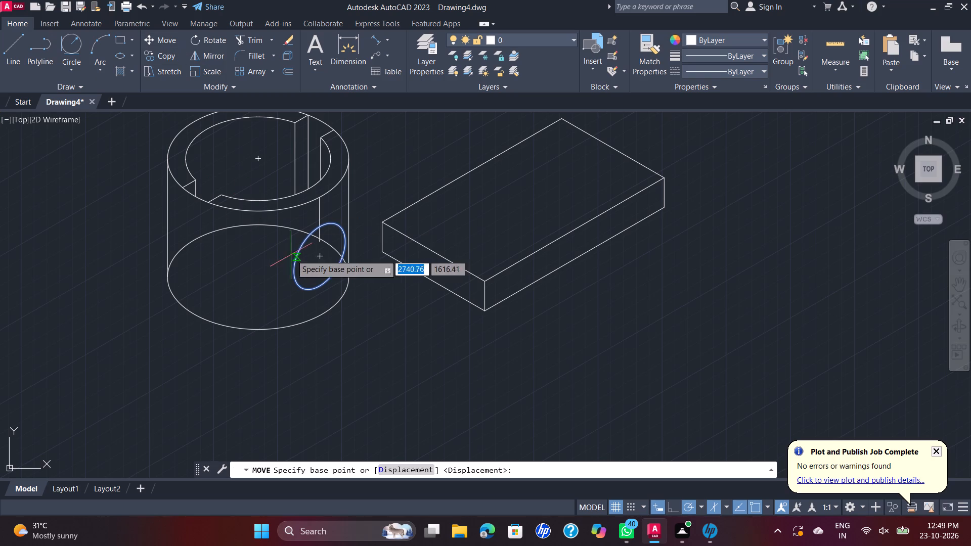
{"action": "left_click", "coordinate": [317, 257]}
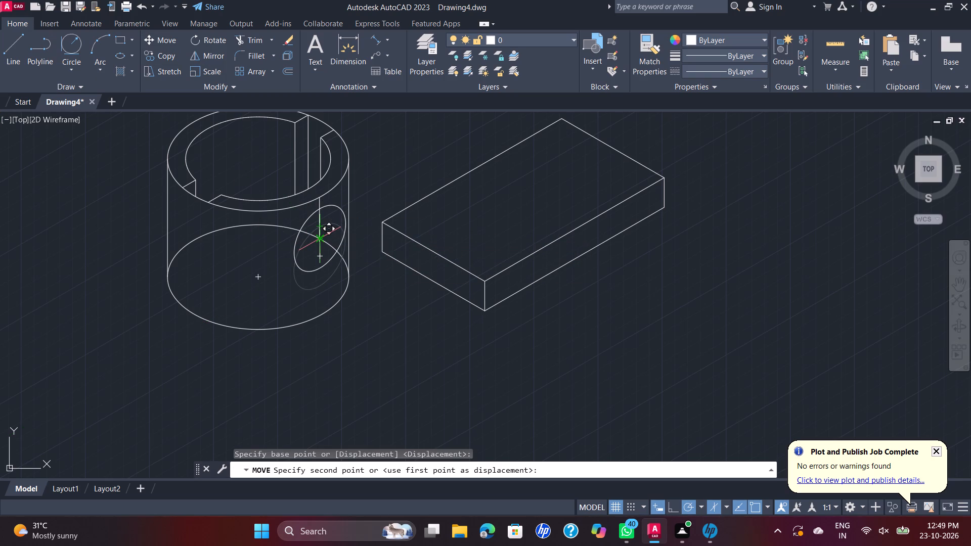
{"action": "scroll", "coordinate": [320, 239], "scroll_direction": "up", "scroll_amount": 2}
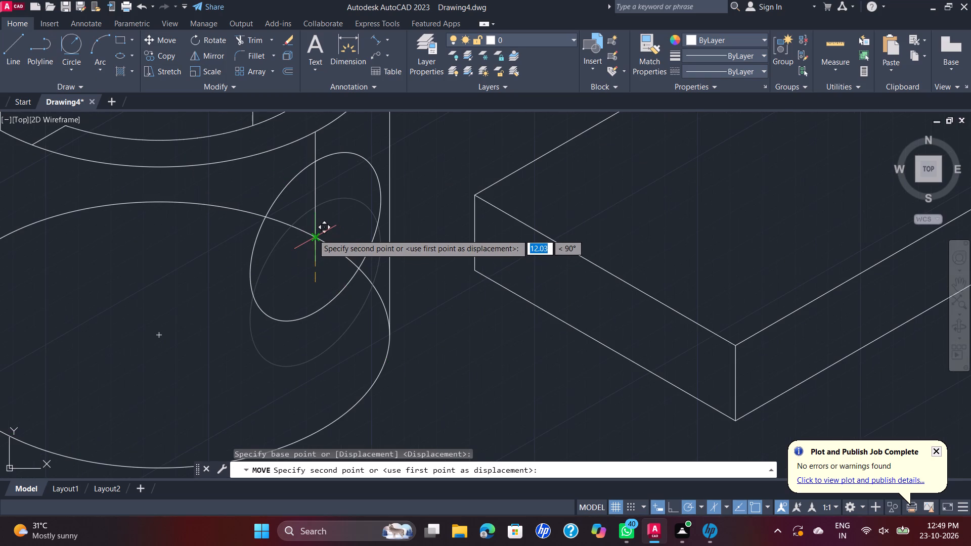
{"action": "left_click", "coordinate": [313, 234]}
{"action": "scroll", "coordinate": [355, 292], "scroll_direction": "down", "scroll_amount": 3}
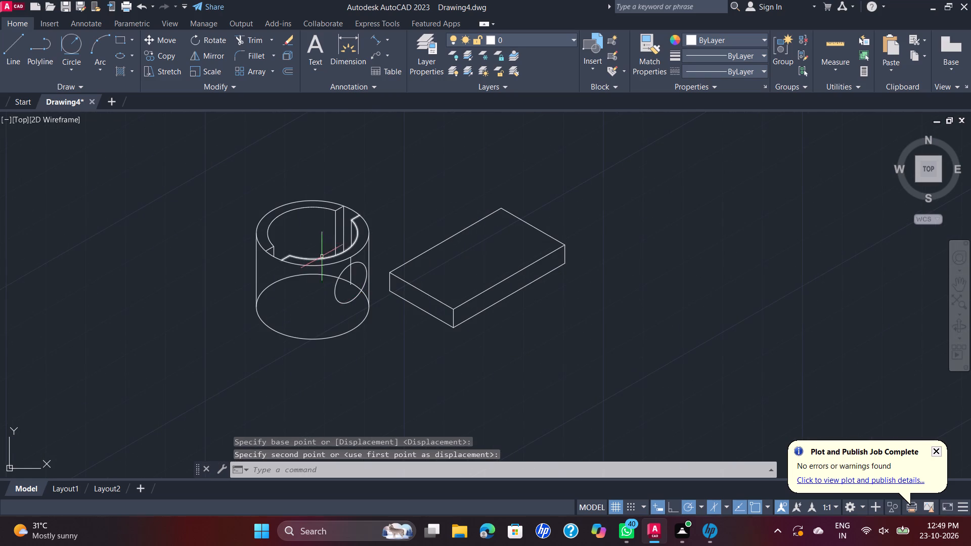
Delete the 30-long vertical construction line on the cylinder's front-right.
{"action": "left_click", "coordinate": [351, 271]}
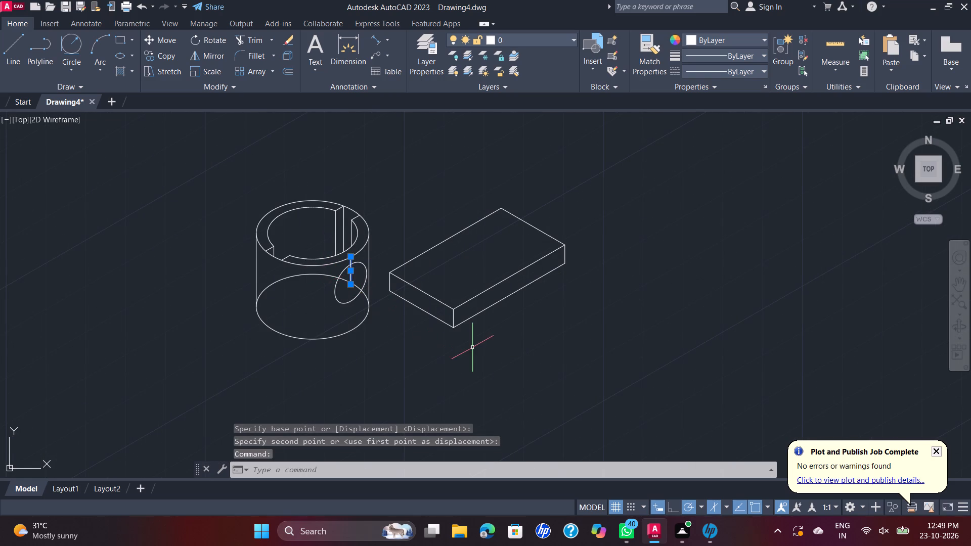
{"action": "key", "text": "Delete"}
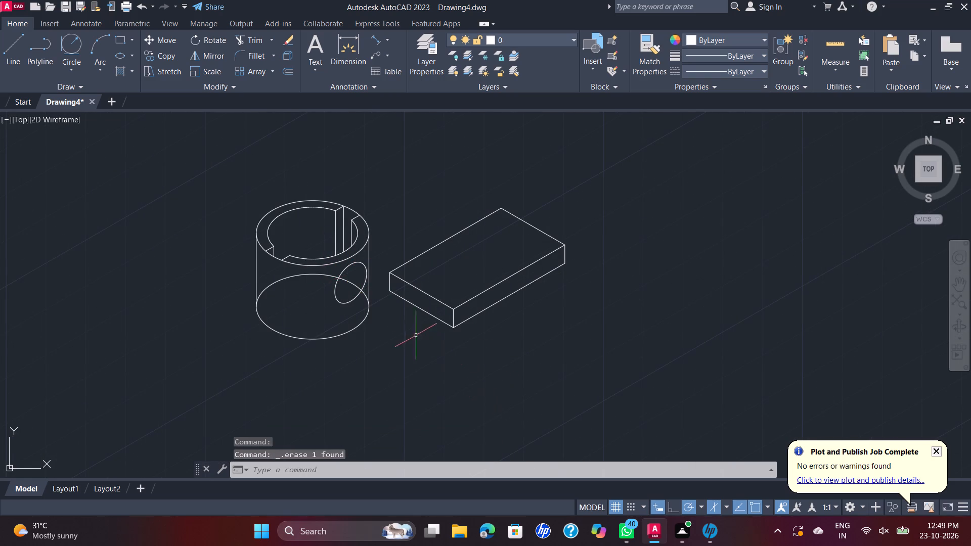
Trim away the hidden rear half of the cylinder's bottom isocircle, including the pieces inside and beside the side hole.
{"action": "scroll", "coordinate": [407, 328], "scroll_direction": "up", "scroll_amount": 2}
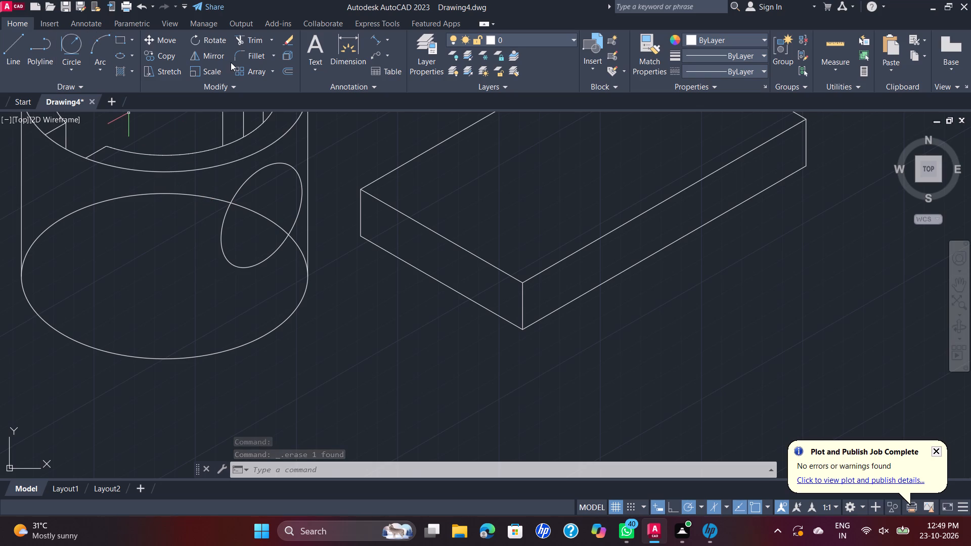
{"action": "left_click", "coordinate": [248, 40]}
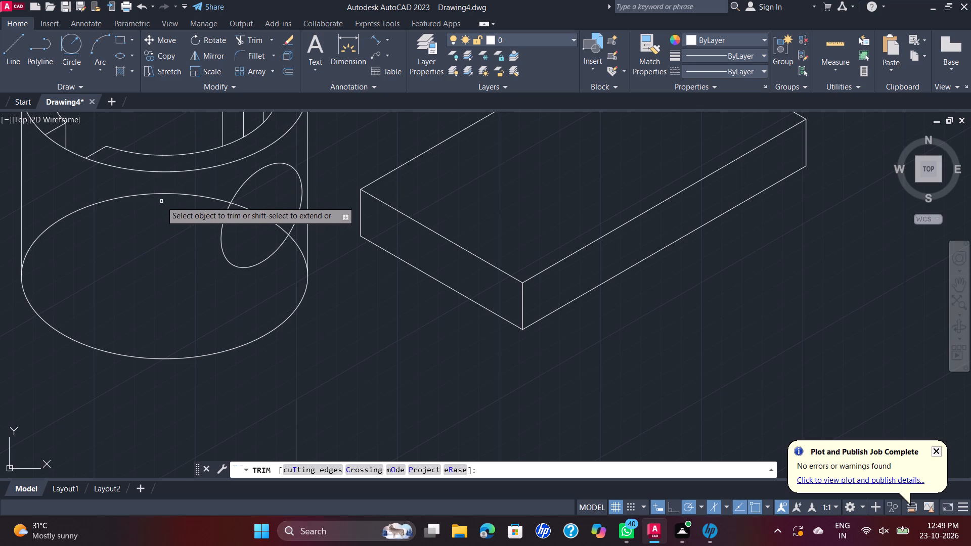
{"action": "left_click", "coordinate": [164, 192]}
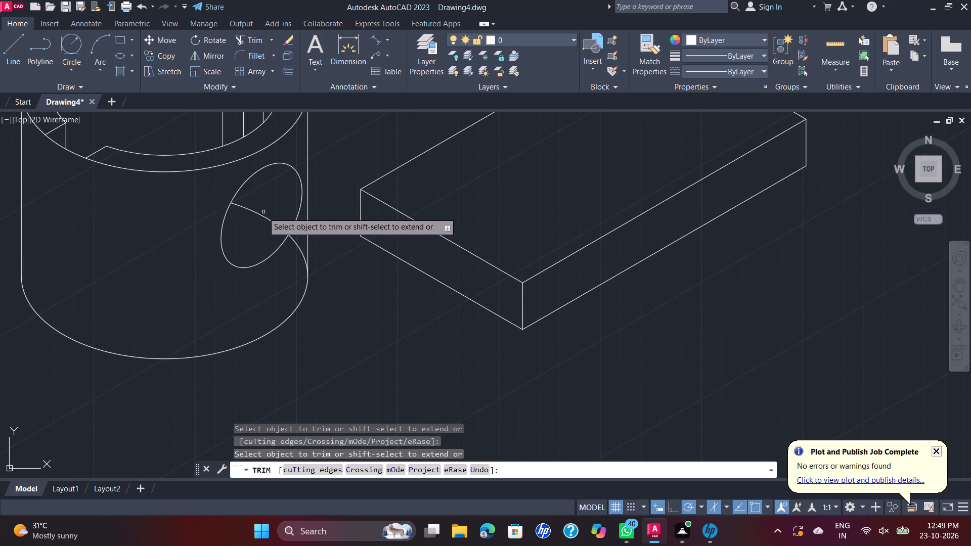
{"action": "left_click", "coordinate": [264, 215]}
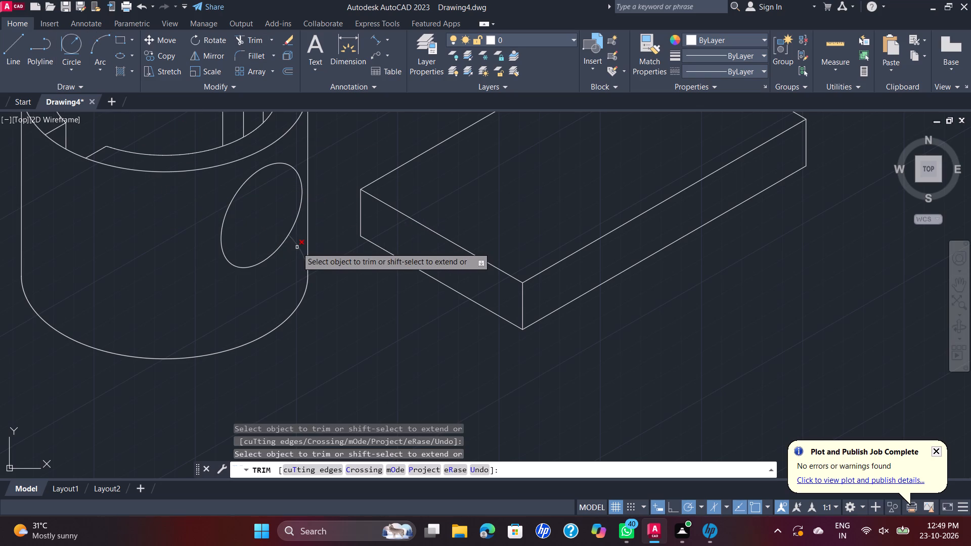
{"action": "left_click", "coordinate": [297, 247]}
{"action": "scroll", "coordinate": [297, 247], "scroll_direction": "down", "scroll_amount": 2}
{"action": "middle_click_drag", "start_coordinate": [350, 290], "coordinate": [423, 311]}
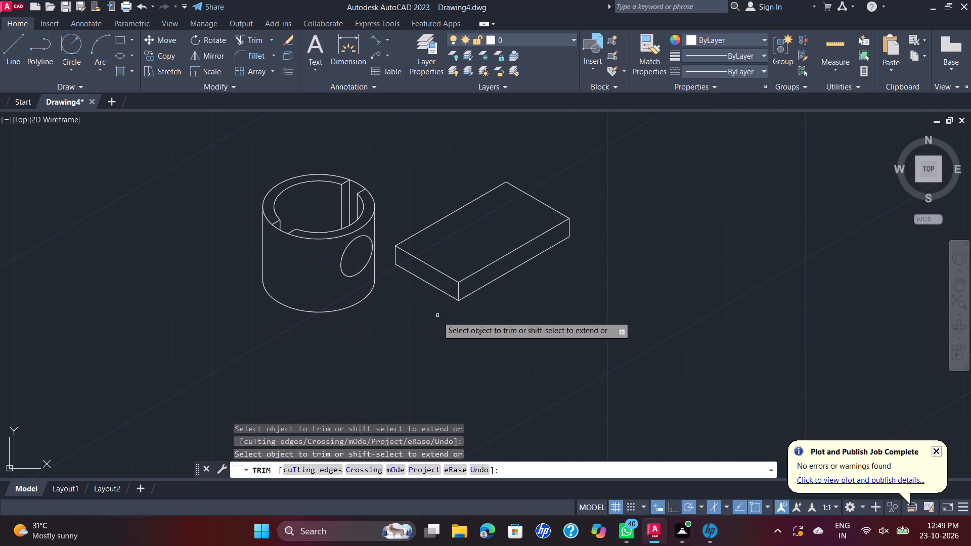
{"action": "key", "text": "Escape"}
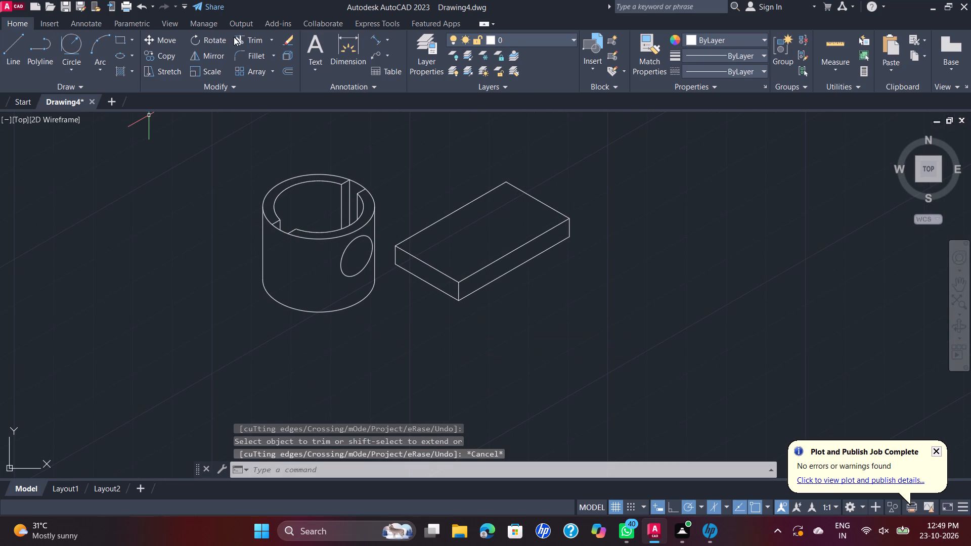
Copy the side-hole isocircle 10 units along the 150° direction, into the cylinder wall.
{"action": "left_click", "coordinate": [153, 55]}
{"action": "left_click", "coordinate": [346, 248]}
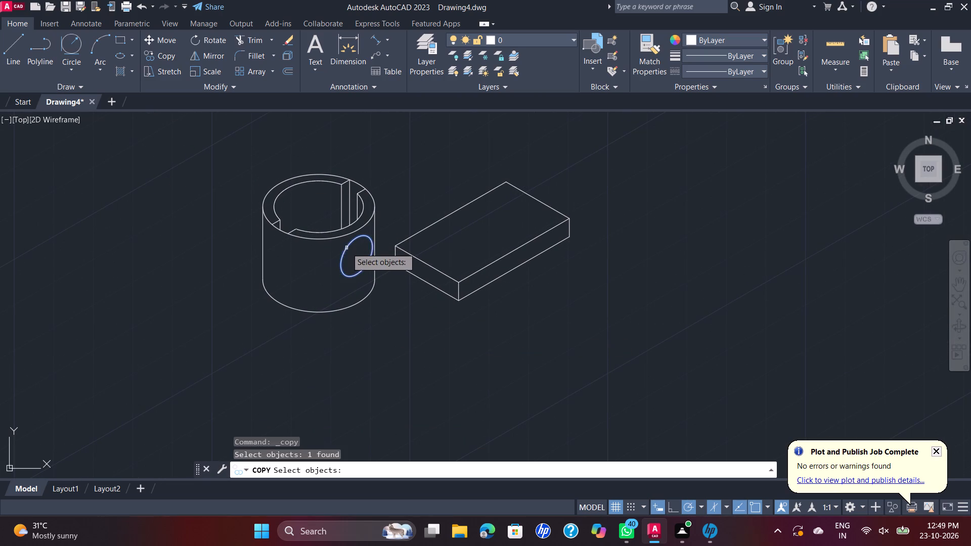
{"action": "right_click", "coordinate": [326, 255]}
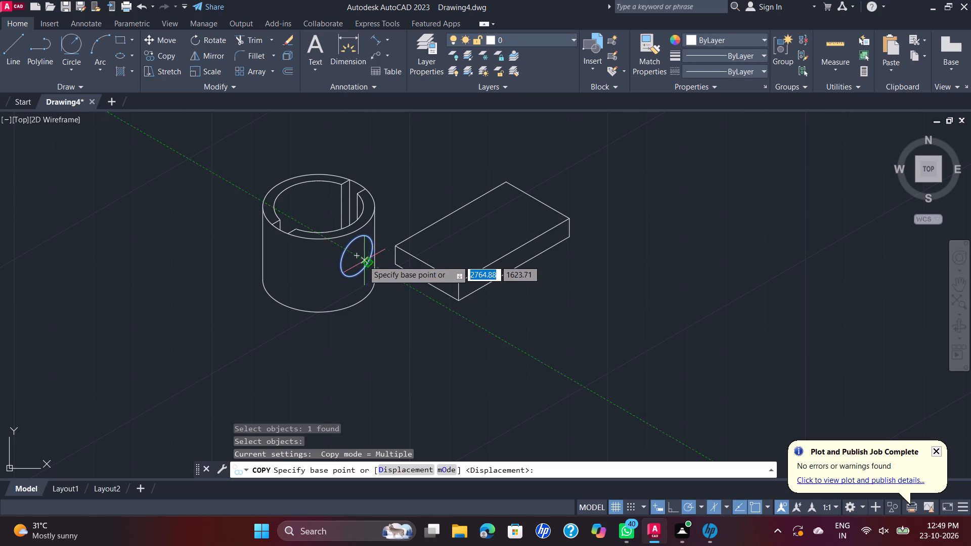
{"action": "left_click", "coordinate": [360, 257]}
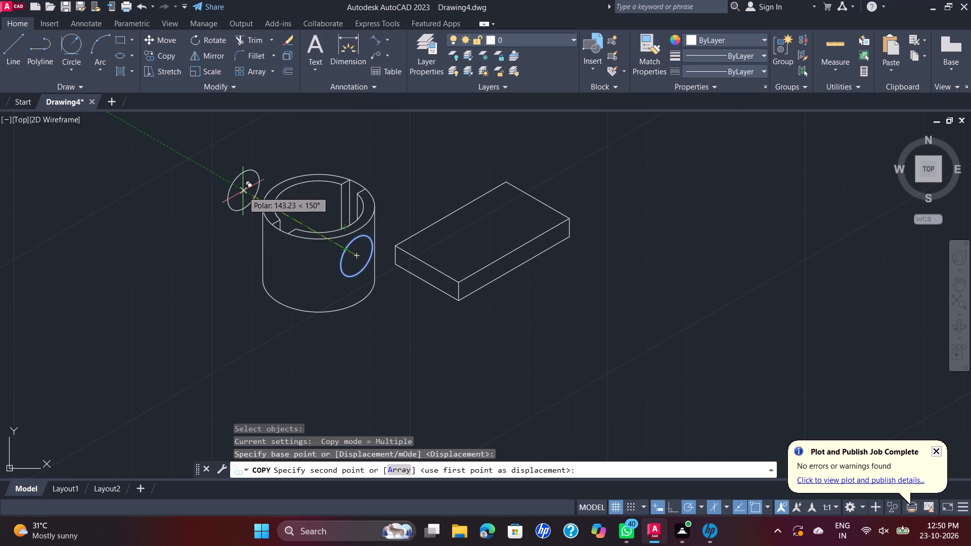
{"action": "type", "text": "10"}
{"action": "key", "text": "Return"}
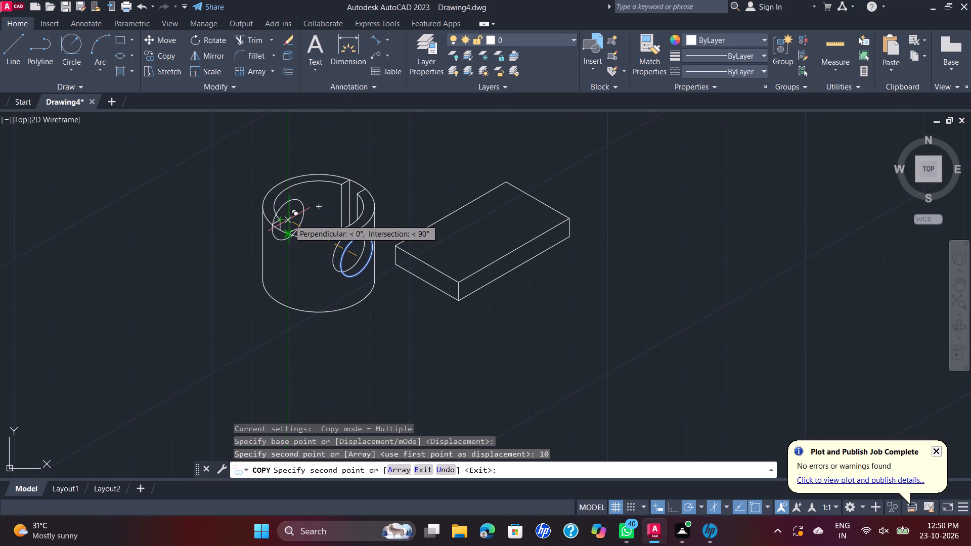
{"action": "scroll", "coordinate": [289, 219], "scroll_direction": "up", "scroll_amount": 1}
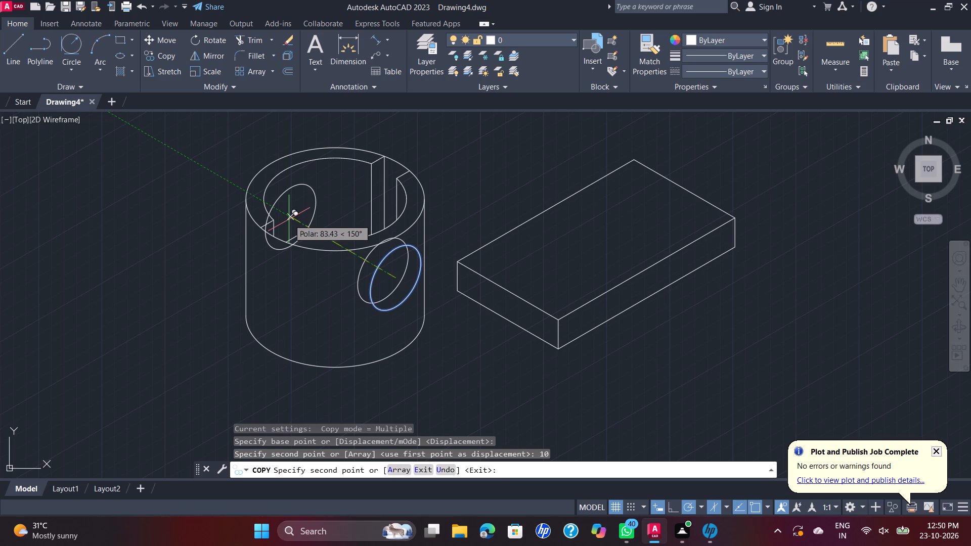
{"action": "key", "text": "Escape"}
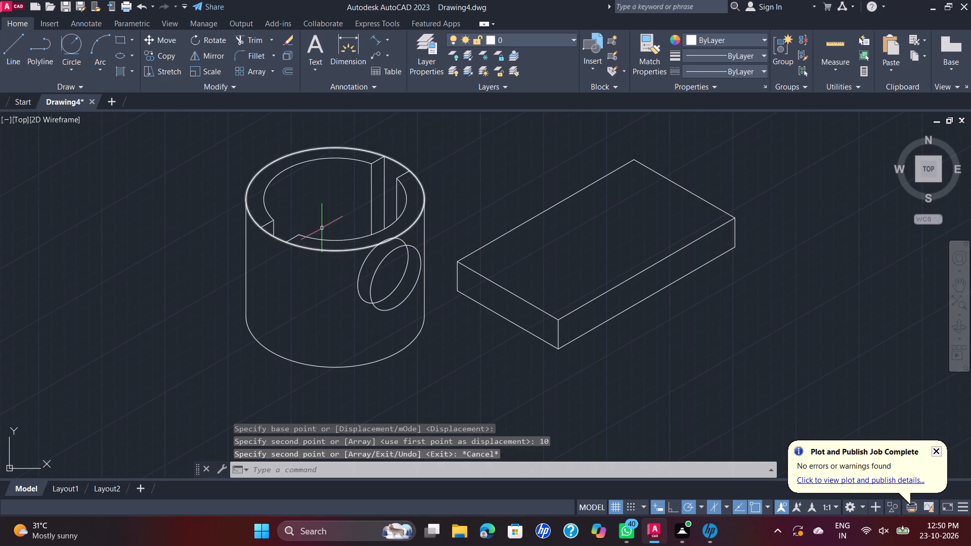
Trim the copied isocircle outside the side hole, keeping only the arc inside the original hole outline.
{"action": "left_click", "coordinate": [246, 38]}
{"action": "scroll", "coordinate": [400, 256], "scroll_direction": "up", "scroll_amount": 3}
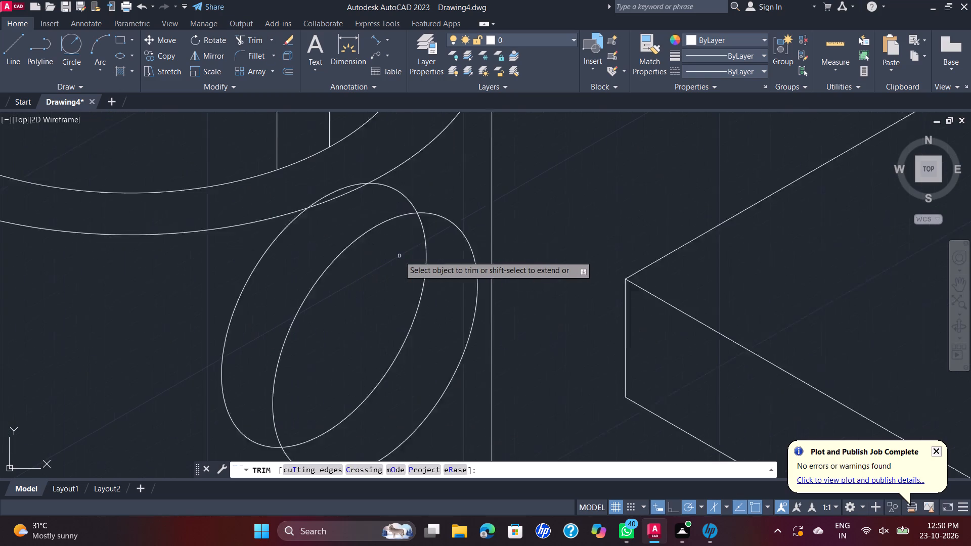
{"action": "scroll", "coordinate": [399, 256], "scroll_direction": "up", "scroll_amount": 1}
{"action": "left_click", "coordinate": [318, 144]}
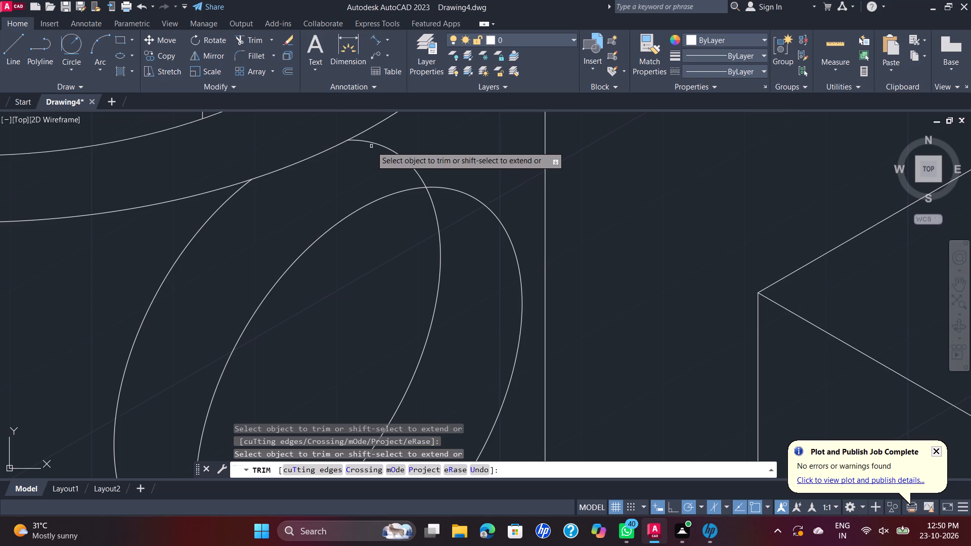
{"action": "left_click", "coordinate": [384, 140]}
{"action": "left_click", "coordinate": [367, 165]}
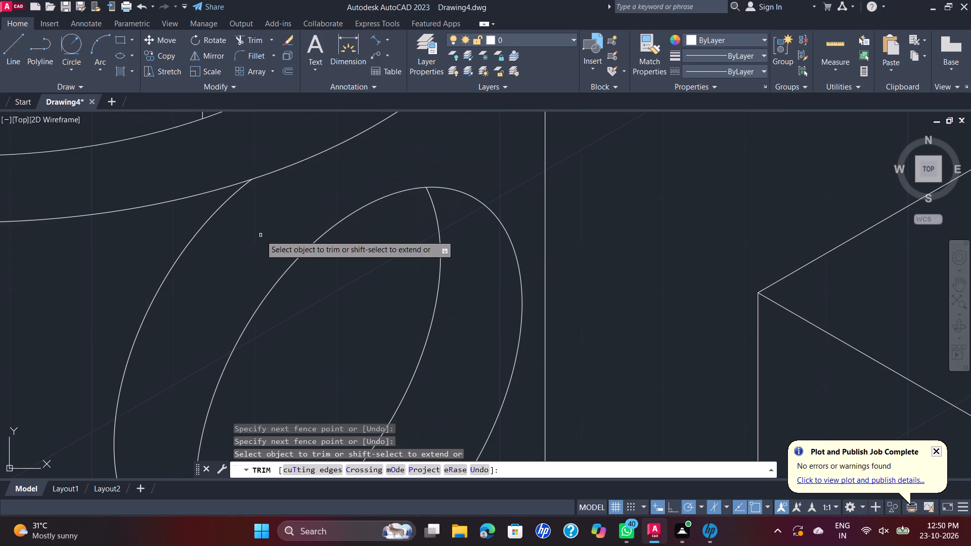
{"action": "left_click", "coordinate": [257, 235]}
{"action": "scroll", "coordinate": [176, 252], "scroll_direction": "down", "scroll_amount": 3}
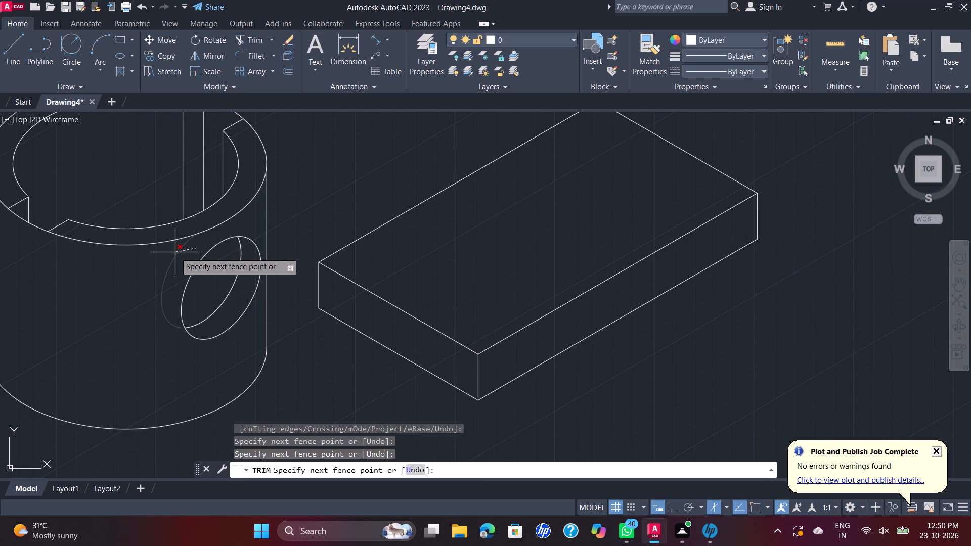
{"action": "left_click", "coordinate": [167, 252]}
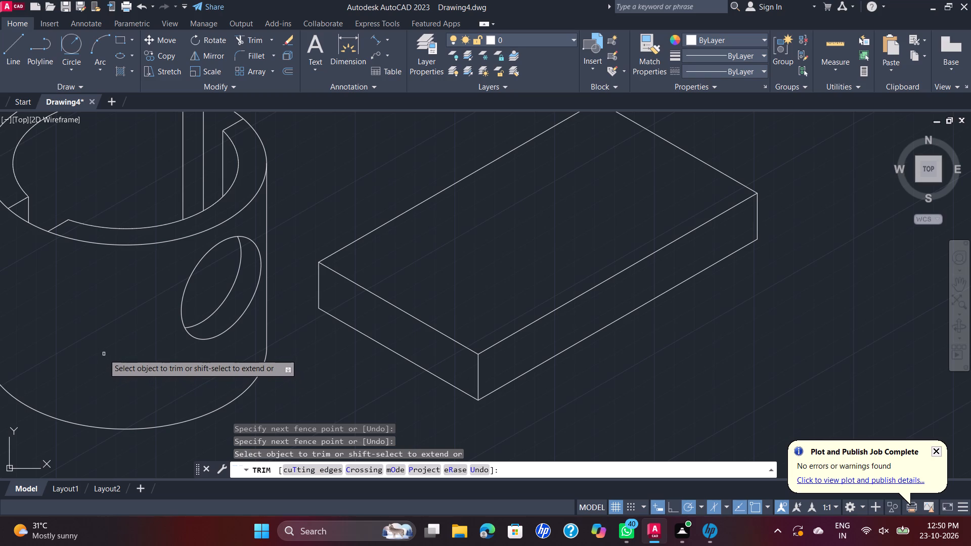
{"action": "key", "text": "Escape"}
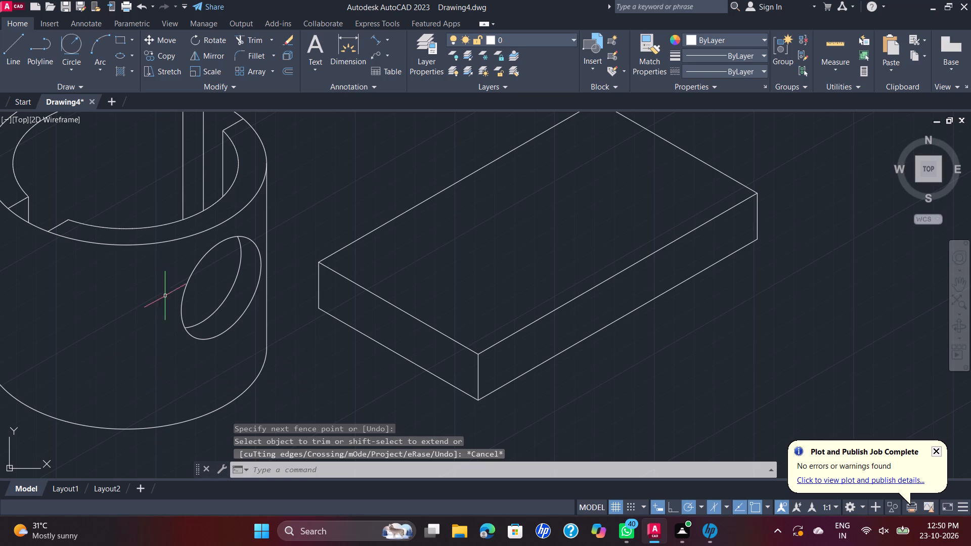
Draw a vertical line about 76 long from the lower end of the rear notch's rightmost vertical edge down through the side hole.
{"action": "left_click", "coordinate": [13, 42]}
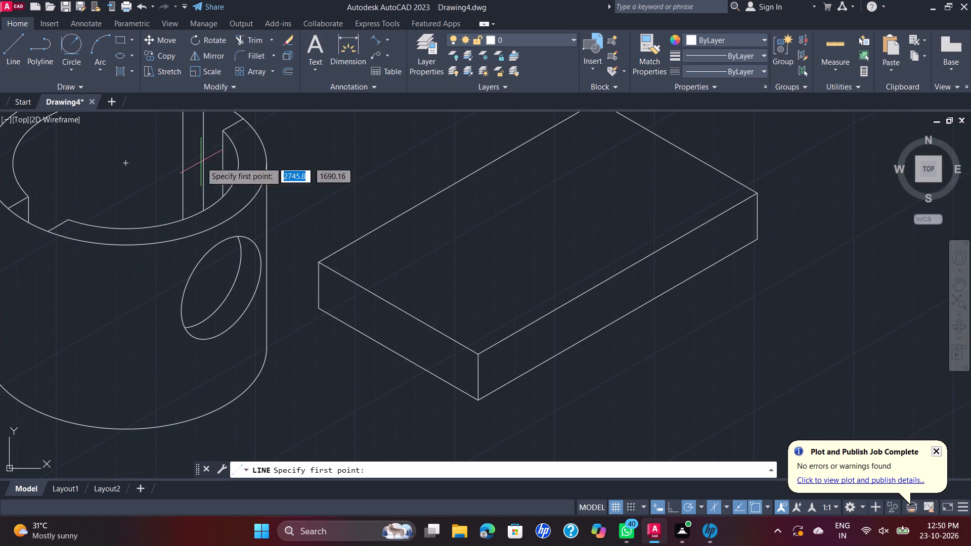
{"action": "left_click", "coordinate": [223, 196]}
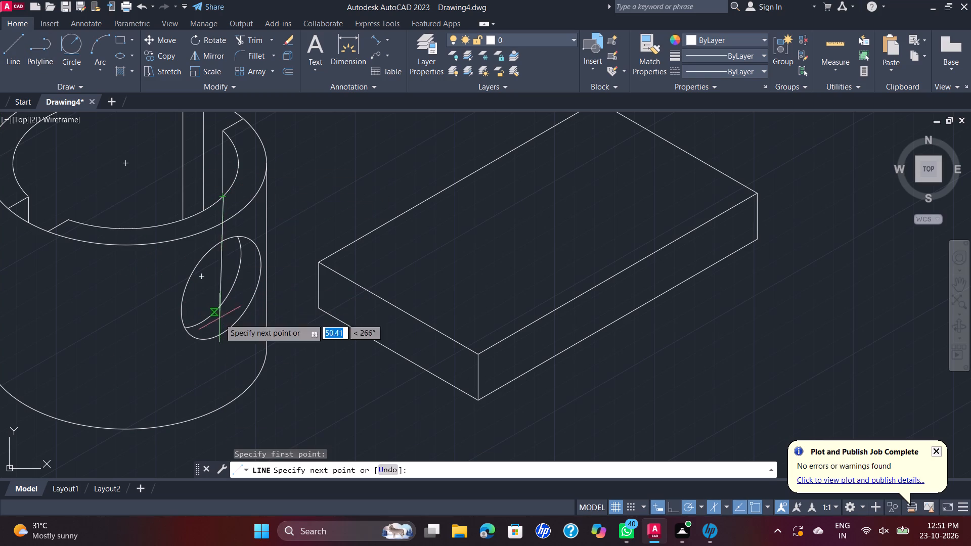
{"action": "left_click", "coordinate": [218, 372]}
{"action": "key", "text": "Escape"}
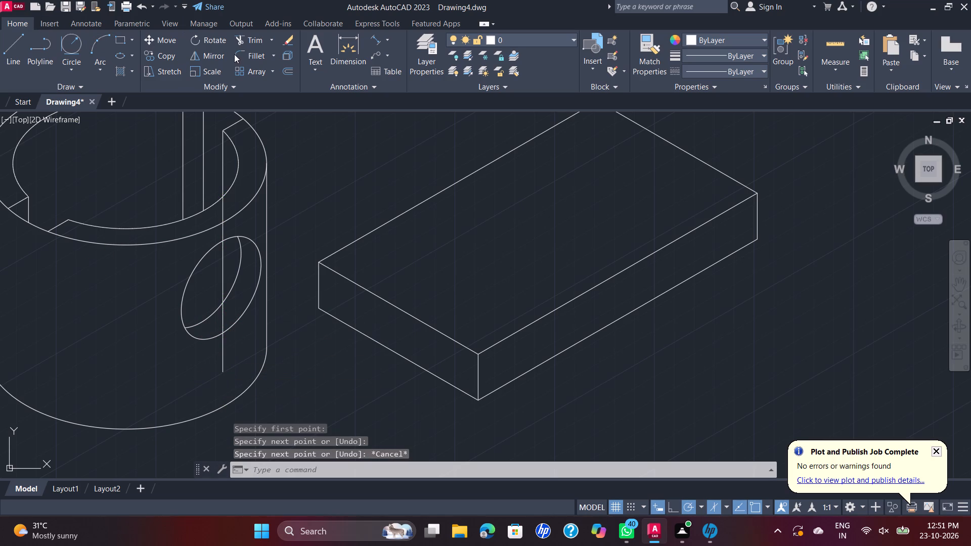
Trim the new vertical line to keep only the part visible through the side hole opening.
{"action": "left_click", "coordinate": [245, 40]}
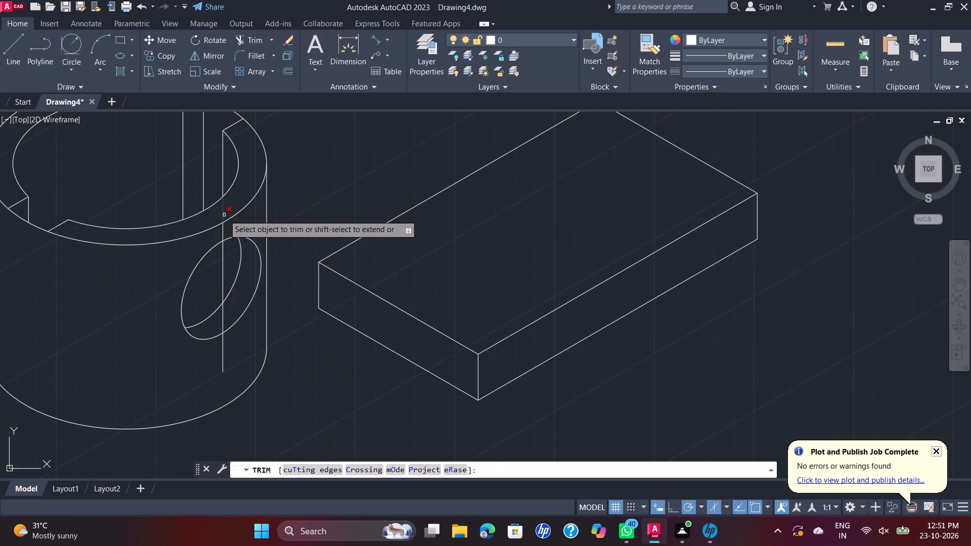
{"action": "left_click", "coordinate": [224, 215]}
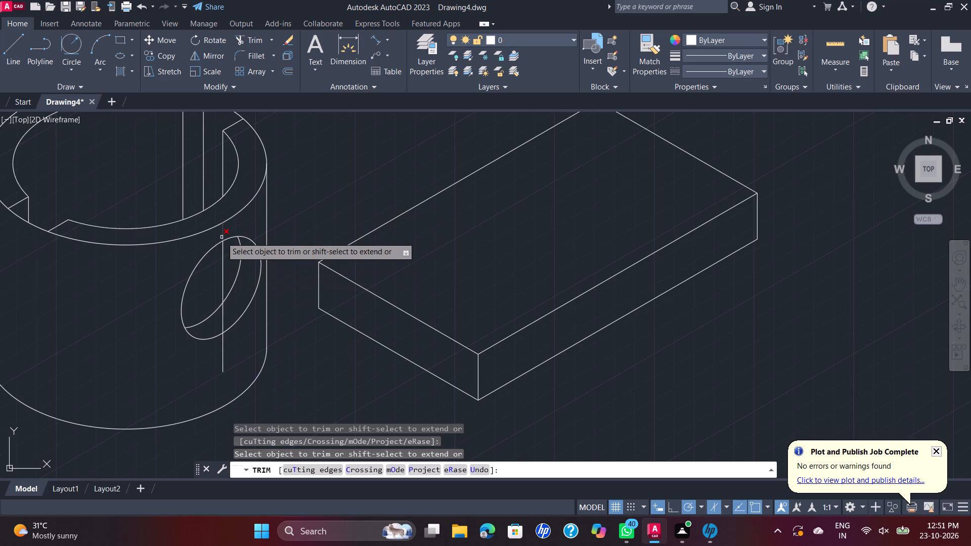
{"action": "left_click", "coordinate": [222, 235]}
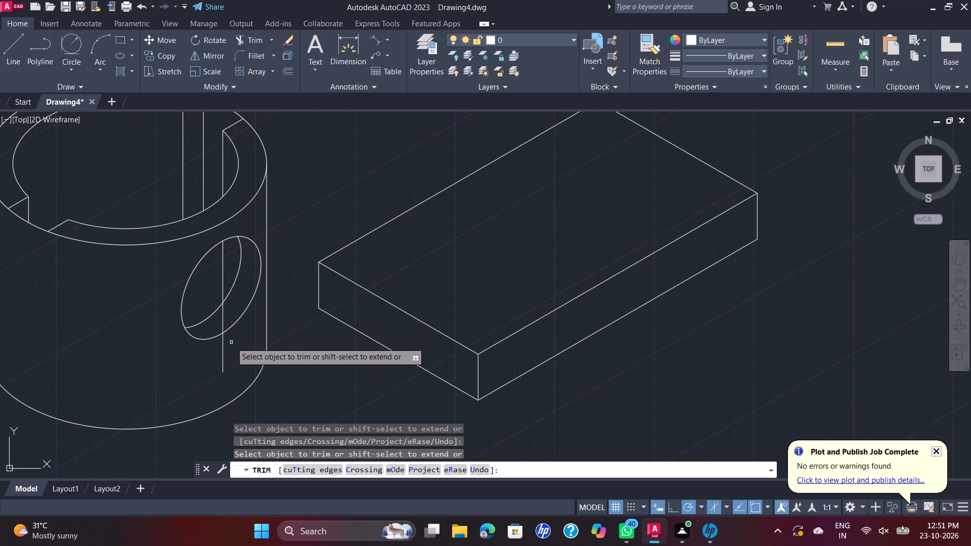
{"action": "left_click", "coordinate": [222, 311]}
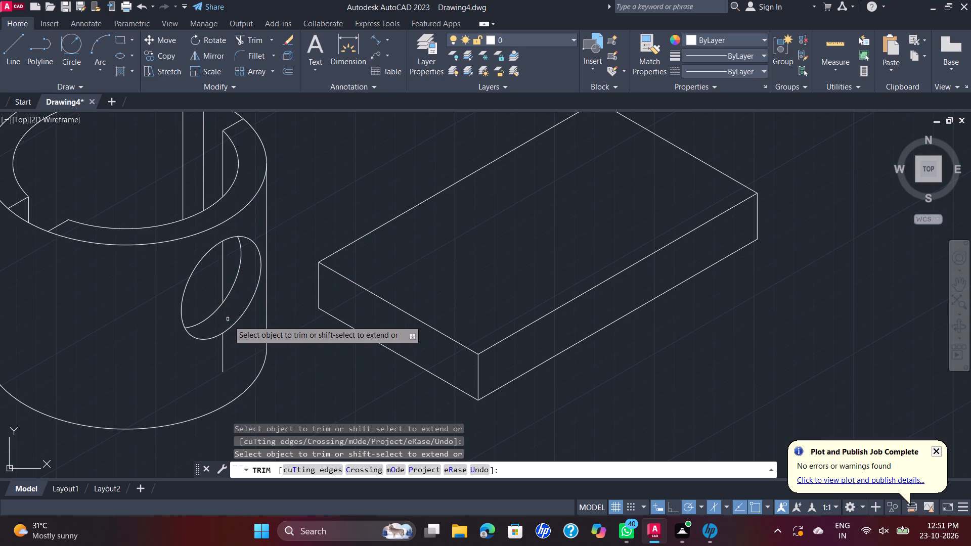
{"action": "left_click", "coordinate": [224, 354]}
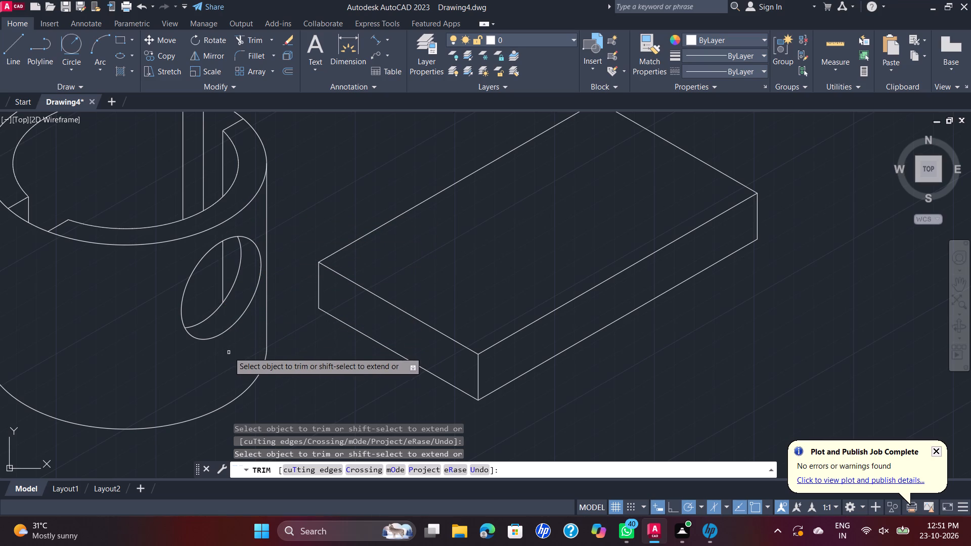
{"action": "scroll", "coordinate": [236, 344], "scroll_direction": "down", "scroll_amount": 2}
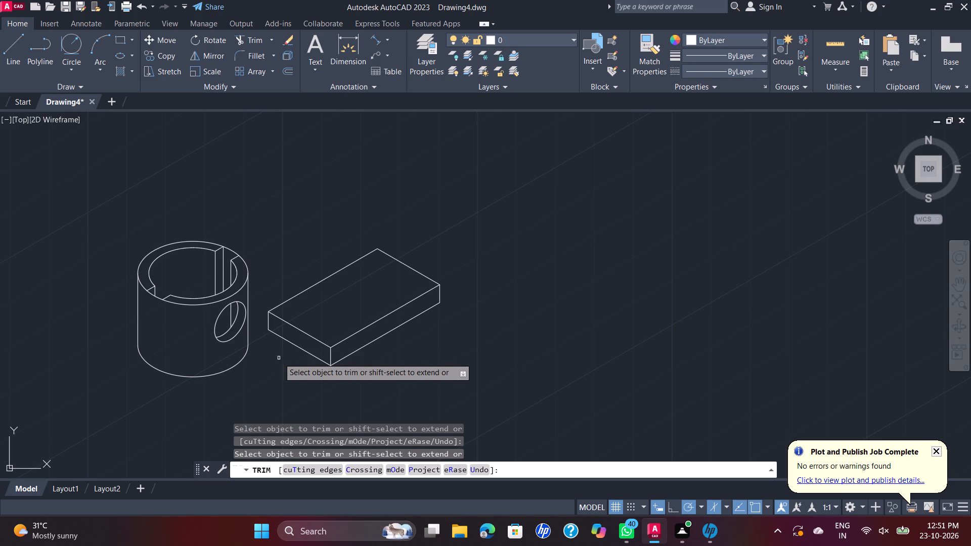
{"action": "key", "text": "Escape"}
{"action": "scroll", "coordinate": [264, 364], "scroll_direction": "up", "scroll_amount": 1}
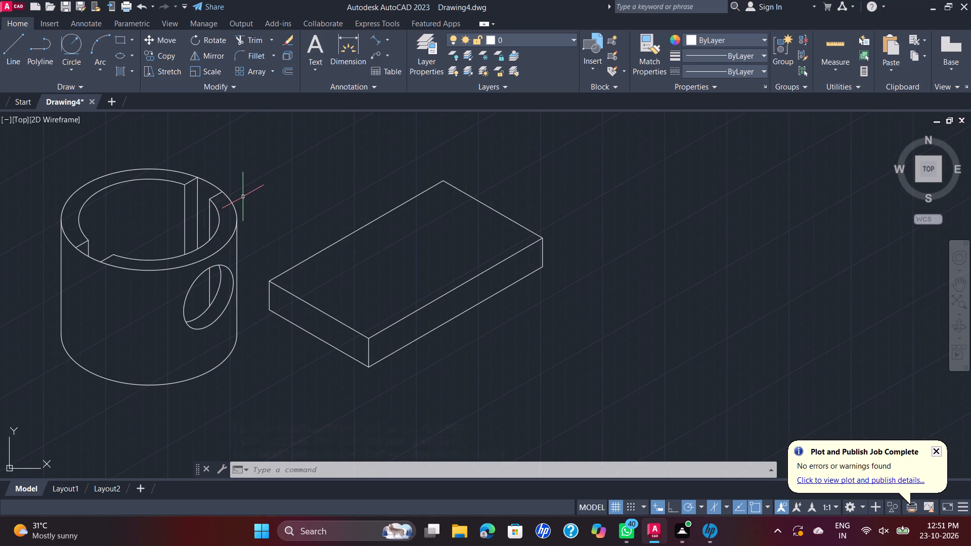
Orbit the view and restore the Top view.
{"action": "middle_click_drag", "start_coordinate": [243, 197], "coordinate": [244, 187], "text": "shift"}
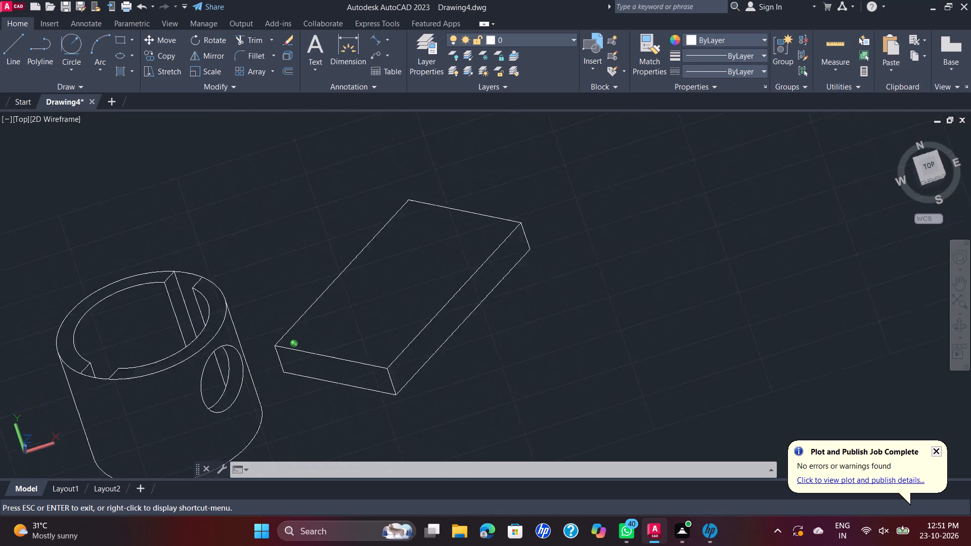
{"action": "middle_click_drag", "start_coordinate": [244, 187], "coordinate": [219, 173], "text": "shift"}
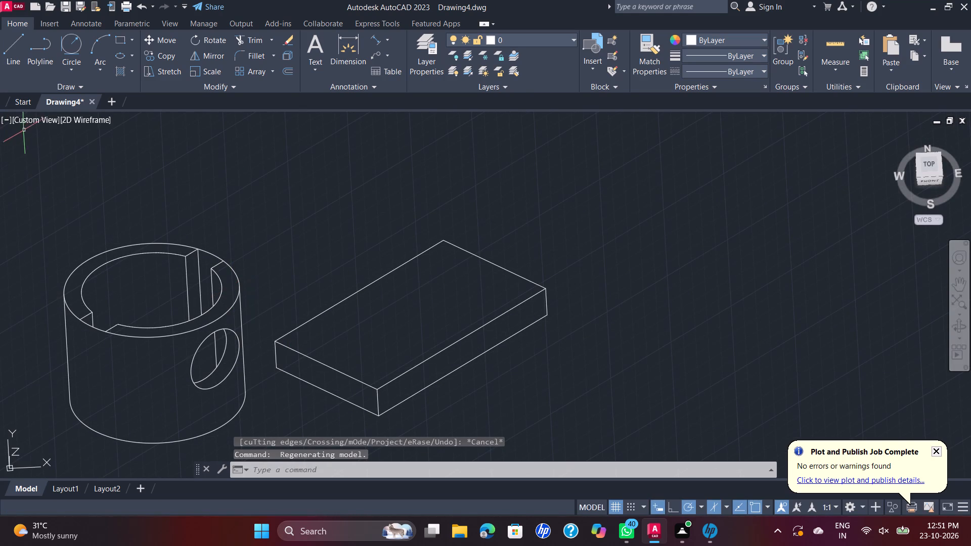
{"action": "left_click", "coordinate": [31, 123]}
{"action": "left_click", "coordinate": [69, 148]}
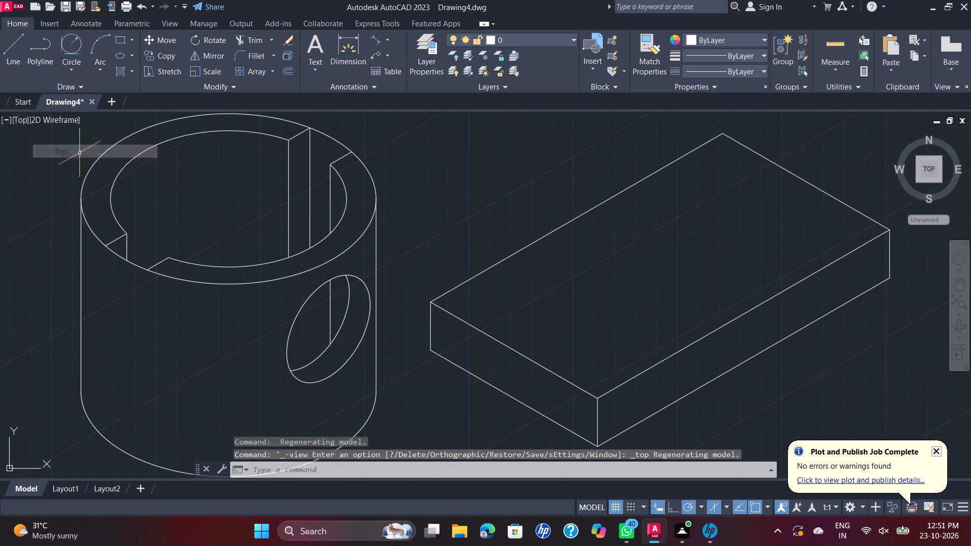
Copy the outer side-hole isocircle 90 and 100 units along the 150° direction, to the opposite side of the cylinder.
{"action": "scroll", "coordinate": [358, 245], "scroll_direction": "down", "scroll_amount": 1}
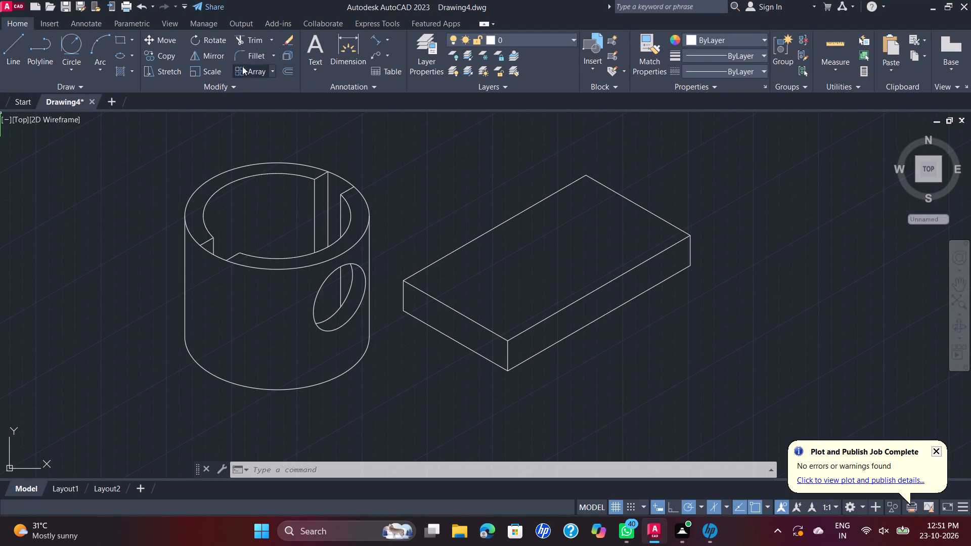
{"action": "left_click", "coordinate": [171, 60]}
{"action": "left_click", "coordinate": [323, 284]}
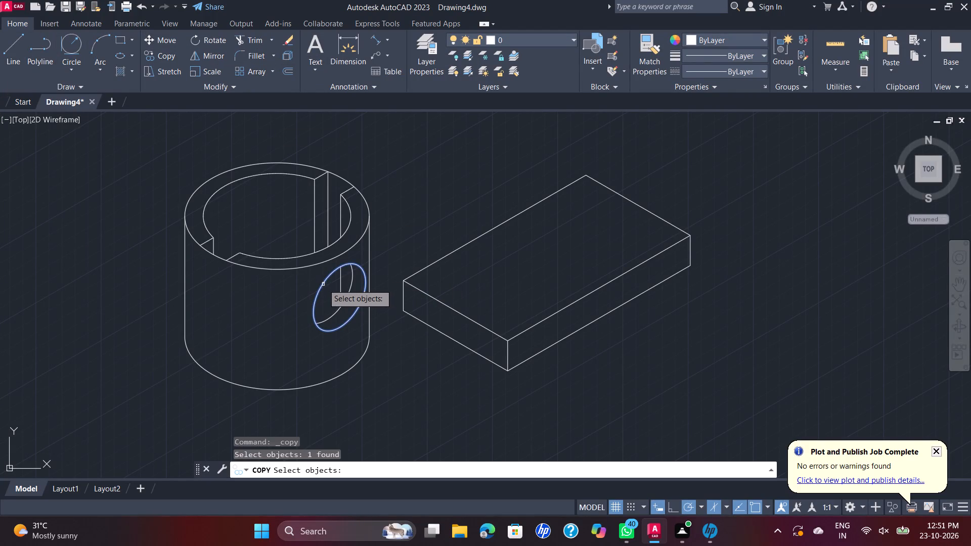
{"action": "right_click", "coordinate": [323, 284]}
{"action": "left_click", "coordinate": [343, 296]}
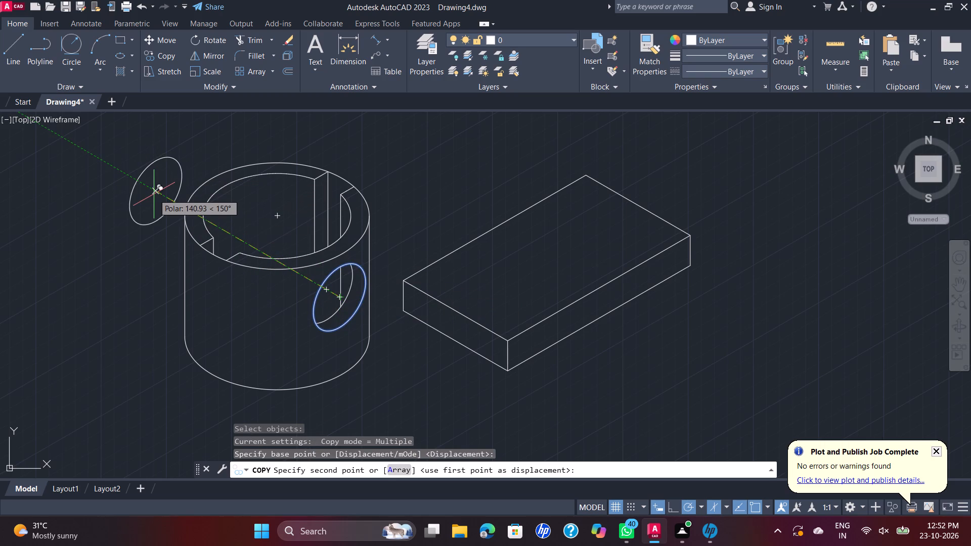
{"action": "type", "text": "90"}
{"action": "key", "text": "Return"}
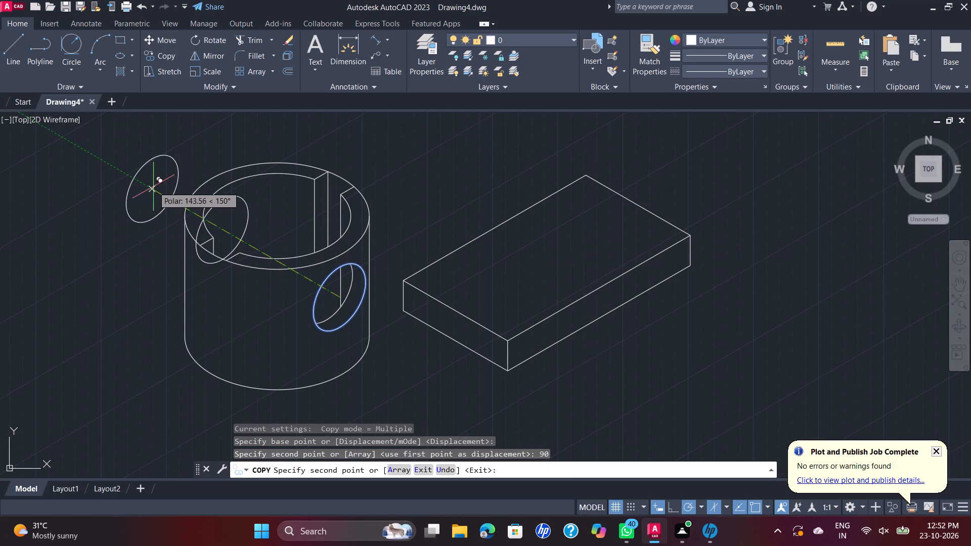
{"action": "type", "text": "100"}
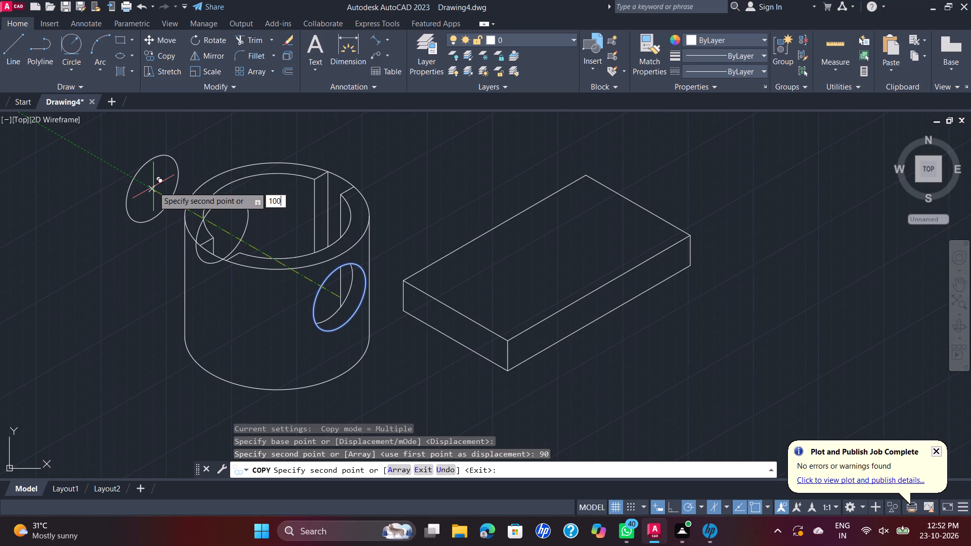
{"action": "key", "text": "Return"}
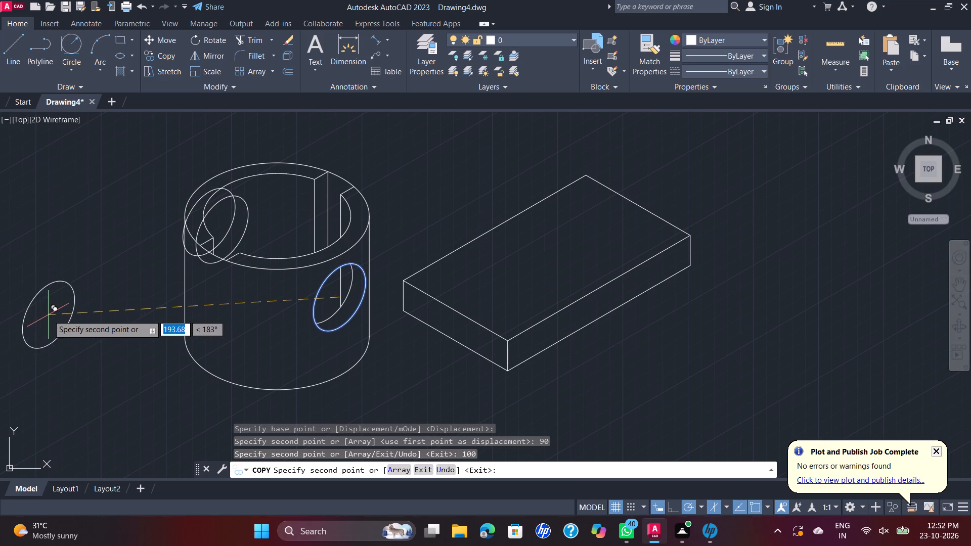
{"action": "key", "text": "Escape"}
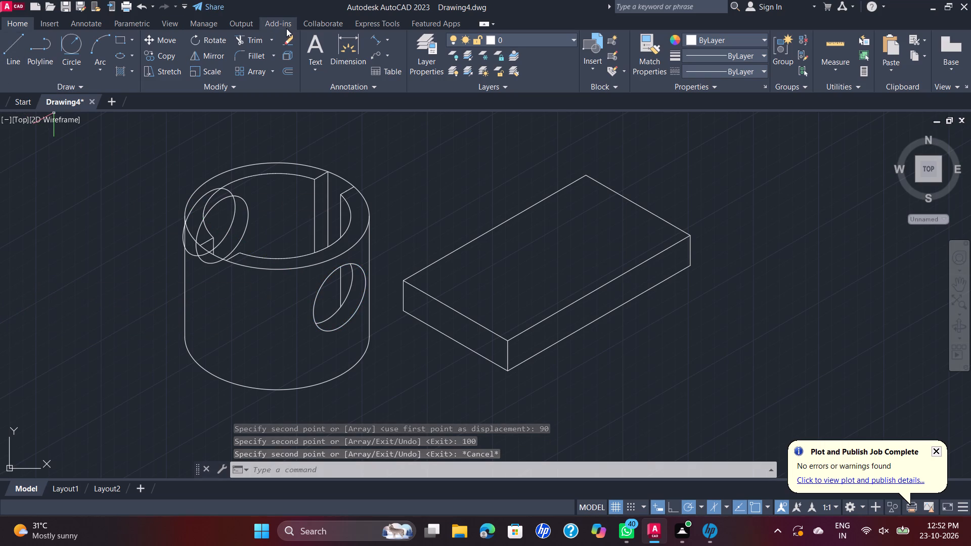
Trim the 100-unit copy of the side hole, removing the portions outside the 90-unit copy's outline.
{"action": "left_click", "coordinate": [253, 43]}
{"action": "scroll", "coordinate": [188, 189], "scroll_direction": "up", "scroll_amount": 1}
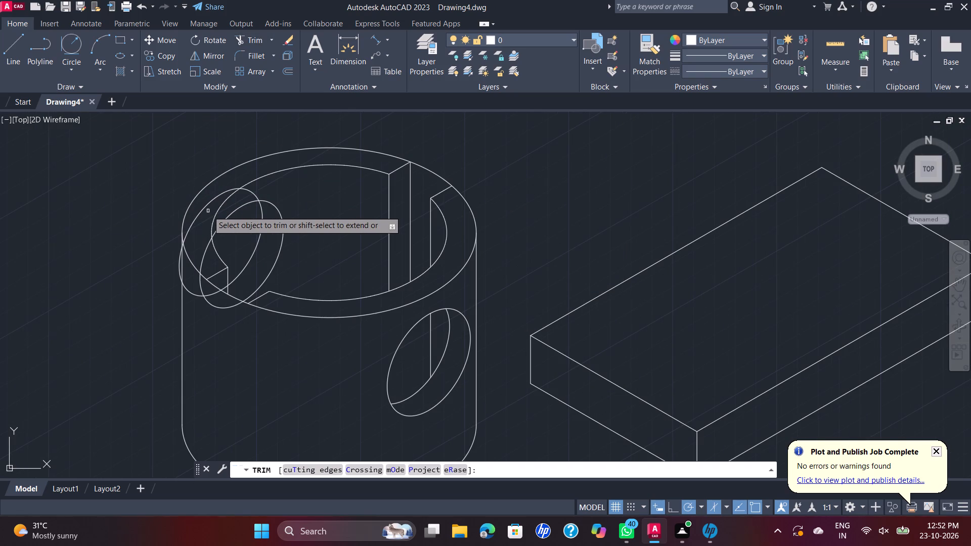
{"action": "left_click", "coordinate": [205, 209]}
{"action": "left_click", "coordinate": [252, 194]}
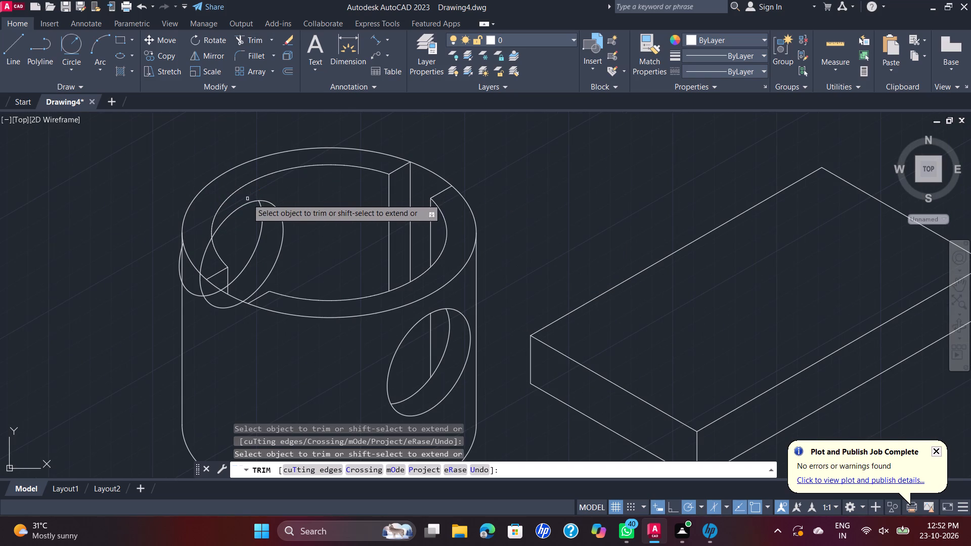
{"action": "scroll", "coordinate": [173, 259], "scroll_direction": "up", "scroll_amount": 4}
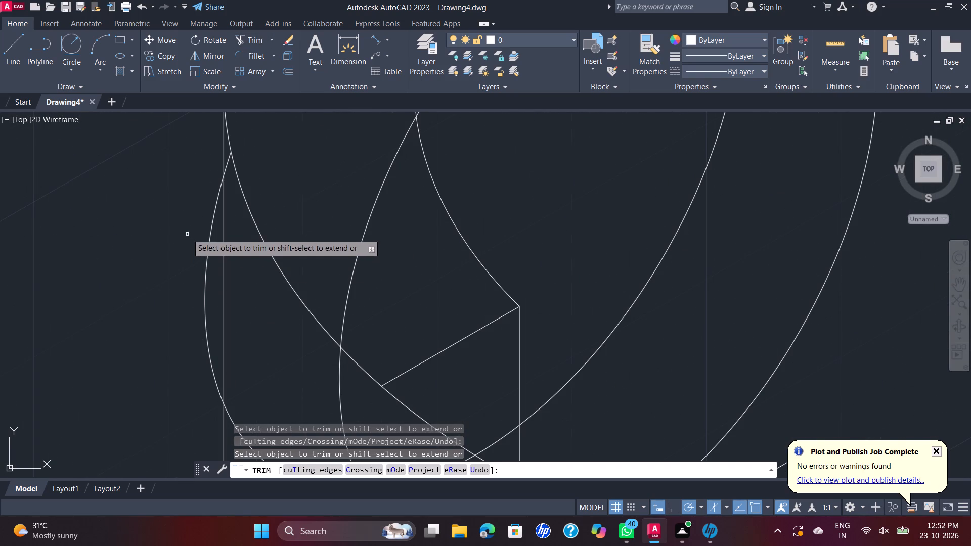
{"action": "left_click", "coordinate": [225, 169]}
{"action": "left_click", "coordinate": [214, 208]}
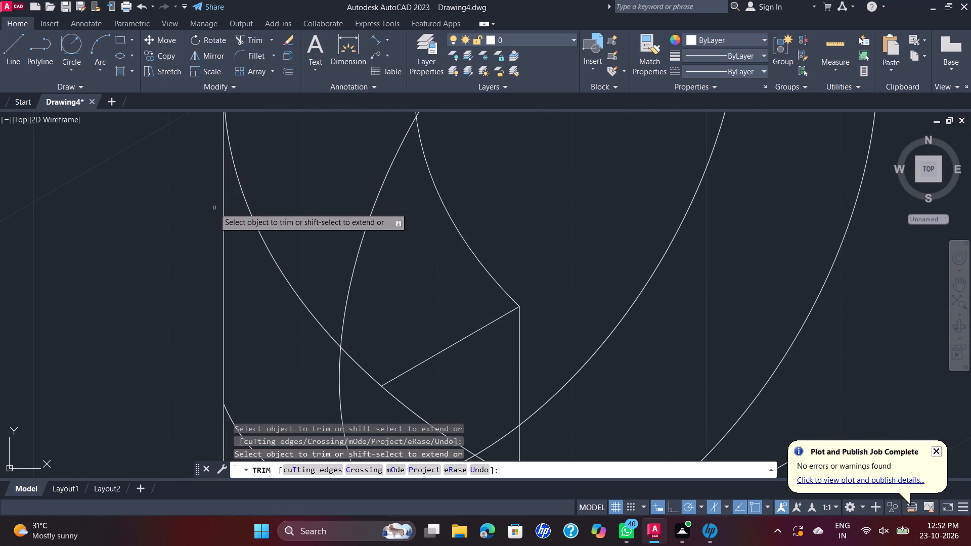
{"action": "scroll", "coordinate": [213, 215], "scroll_direction": "down", "scroll_amount": 3}
{"action": "left_click", "coordinate": [235, 269]}
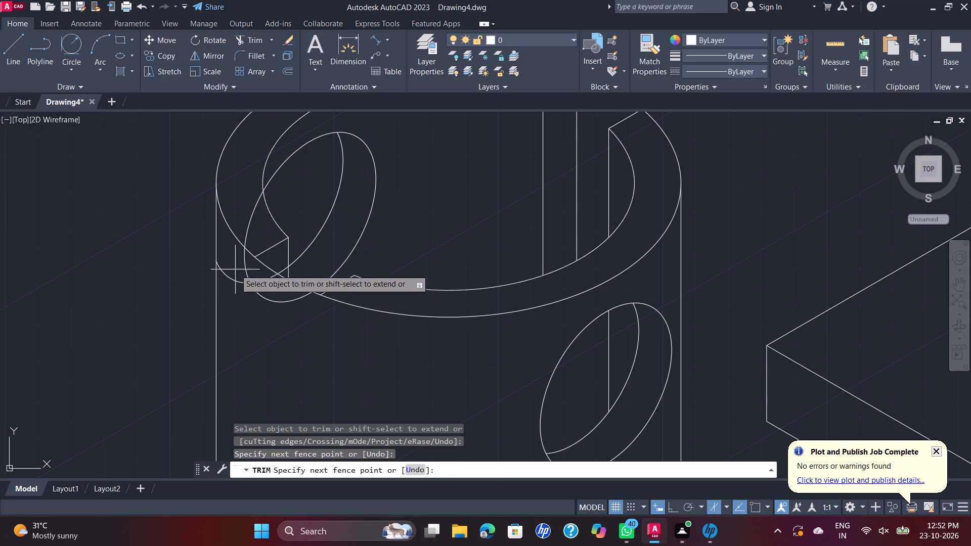
{"action": "left_click", "coordinate": [242, 298]}
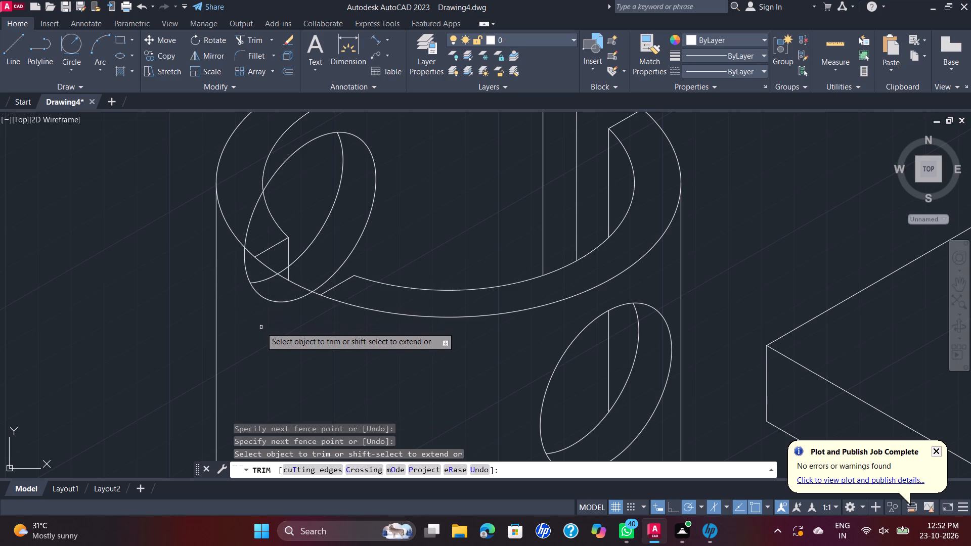
Trim the 90-unit copy within the wall's top face and below the rim, and cut the inner arc back to the front notch's vertical edge.
{"action": "scroll", "coordinate": [253, 324], "scroll_direction": "down", "scroll_amount": 2}
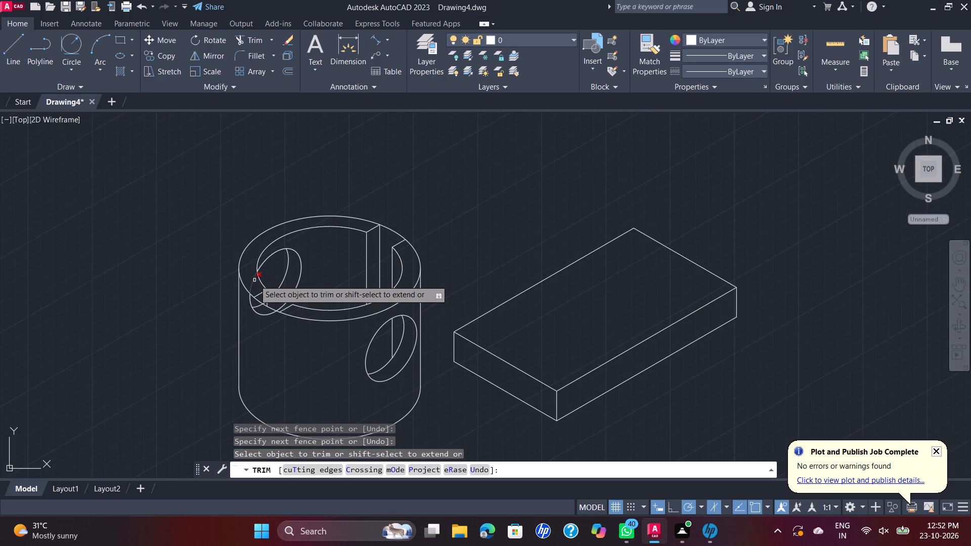
{"action": "left_click", "coordinate": [254, 280]}
{"action": "left_click", "coordinate": [250, 301]}
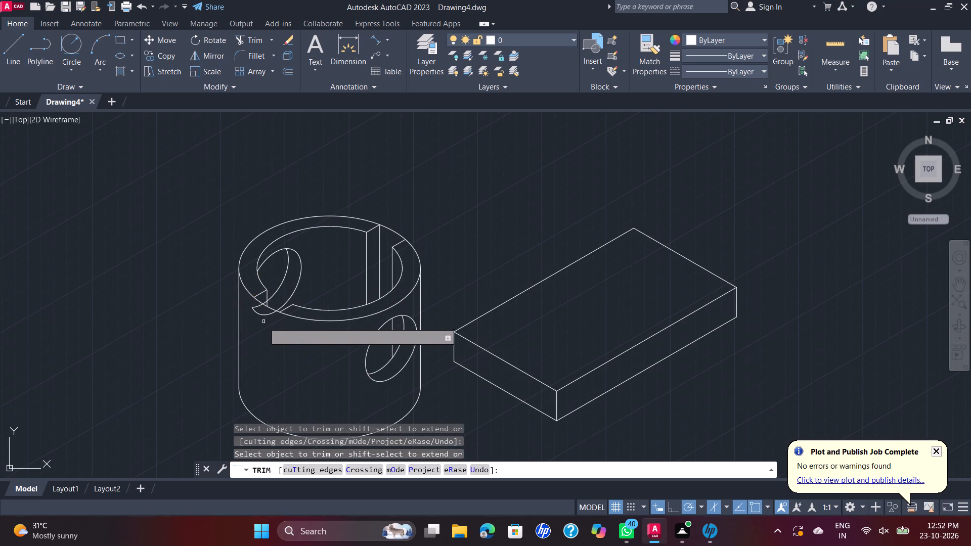
{"action": "scroll", "coordinate": [263, 322], "scroll_direction": "up", "scroll_amount": 2}
{"action": "left_click", "coordinate": [243, 282]}
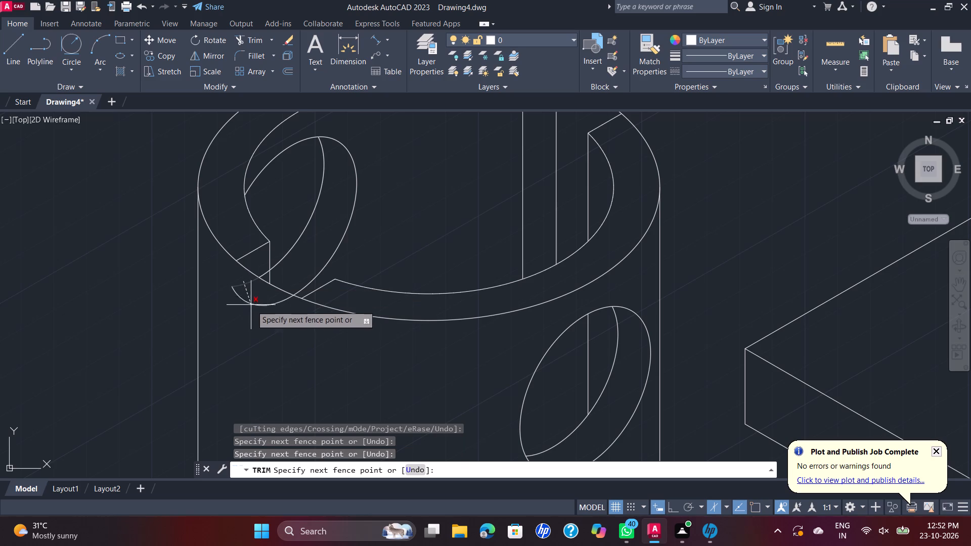
{"action": "left_click", "coordinate": [253, 314]}
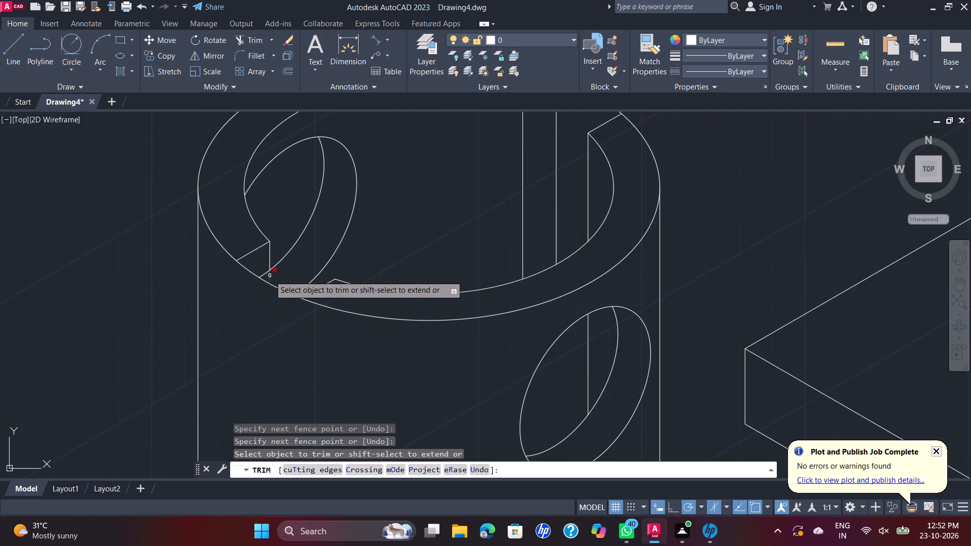
{"action": "left_click", "coordinate": [266, 275]}
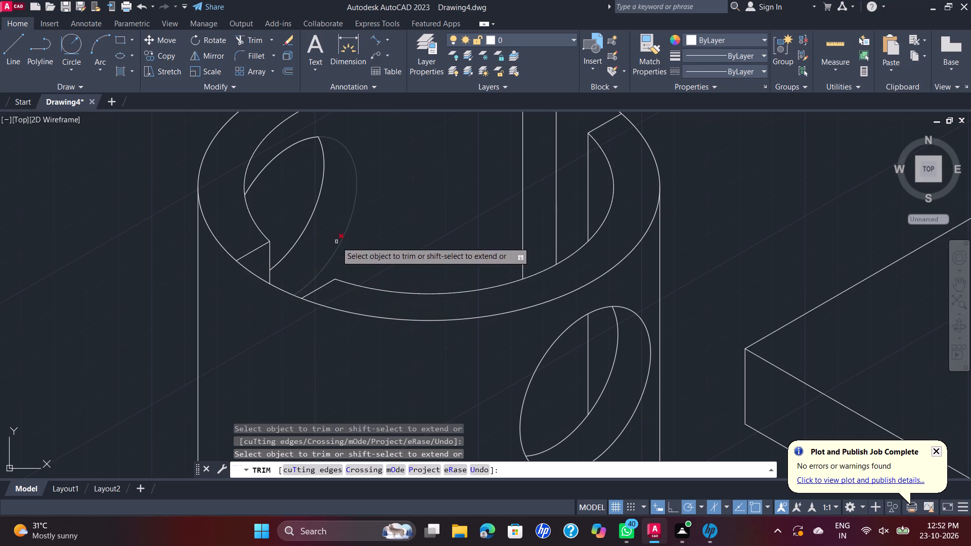
{"action": "scroll", "coordinate": [394, 200], "scroll_direction": "down", "scroll_amount": 1}
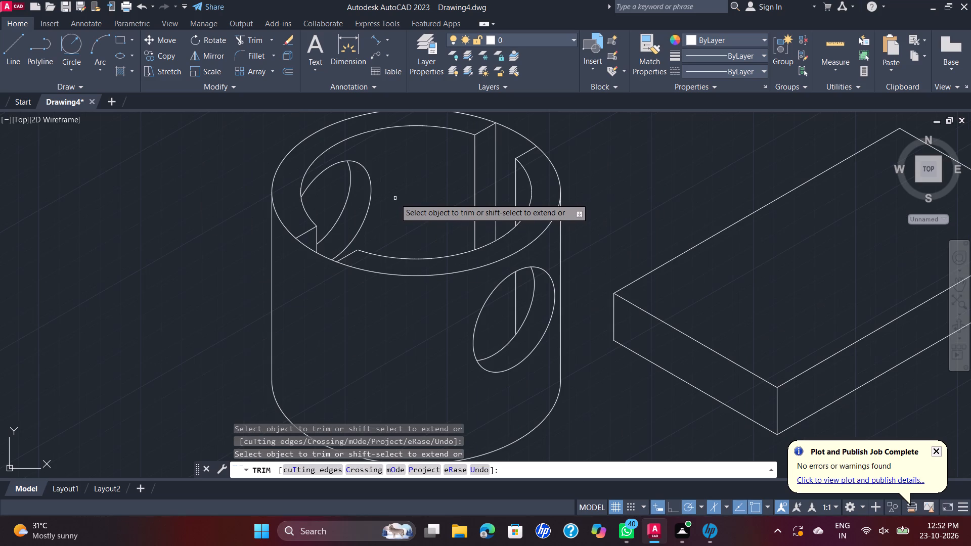
{"action": "scroll", "coordinate": [389, 192], "scroll_direction": "down", "scroll_amount": 1}
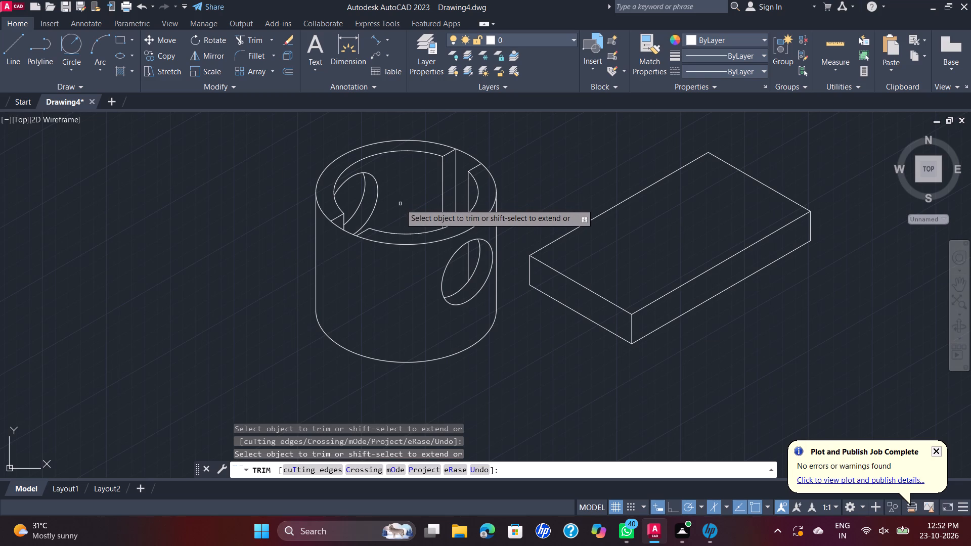
{"action": "scroll", "coordinate": [404, 205], "scroll_direction": "down", "scroll_amount": 2}
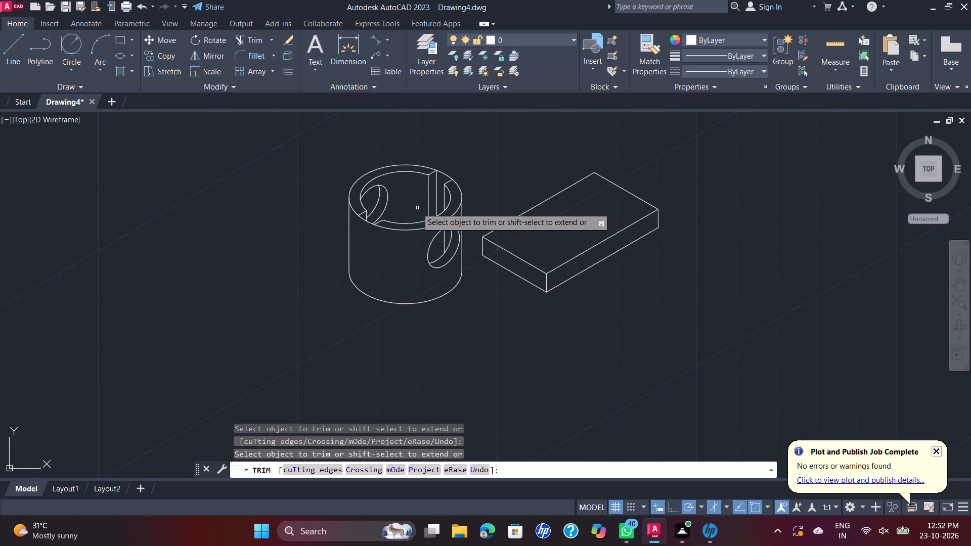
{"action": "middle_click_drag", "start_coordinate": [414, 209], "coordinate": [359, 248]}
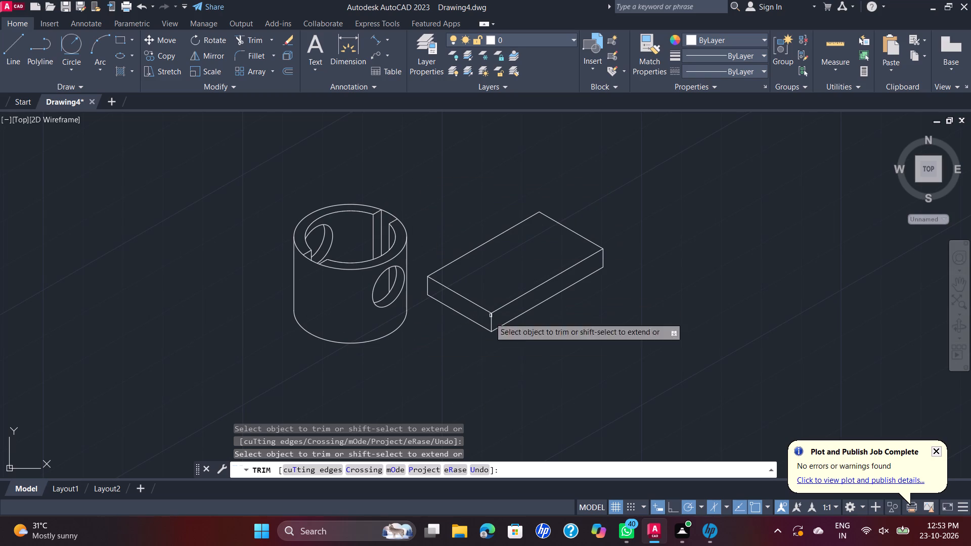
{"action": "scroll", "coordinate": [483, 360], "scroll_direction": "up", "scroll_amount": 1}
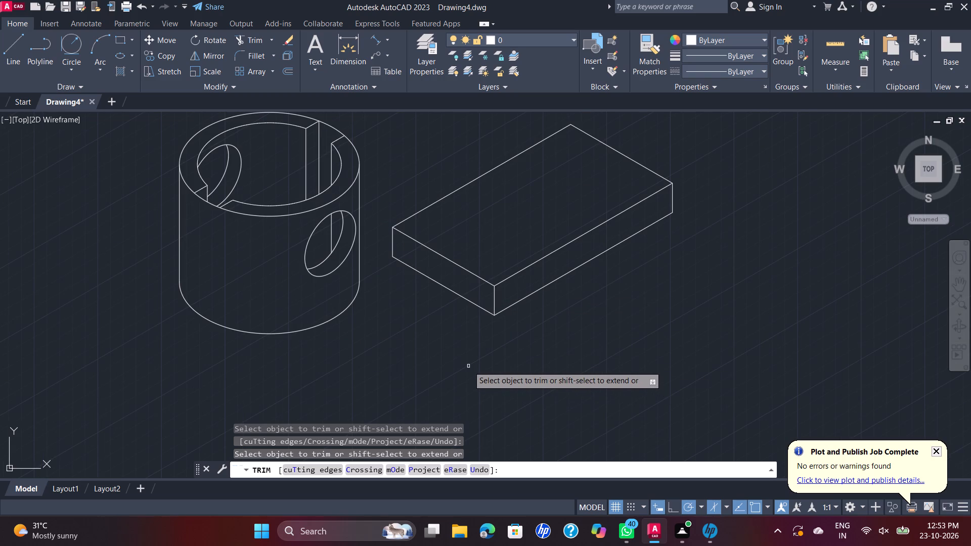
{"action": "key", "text": "Escape"}
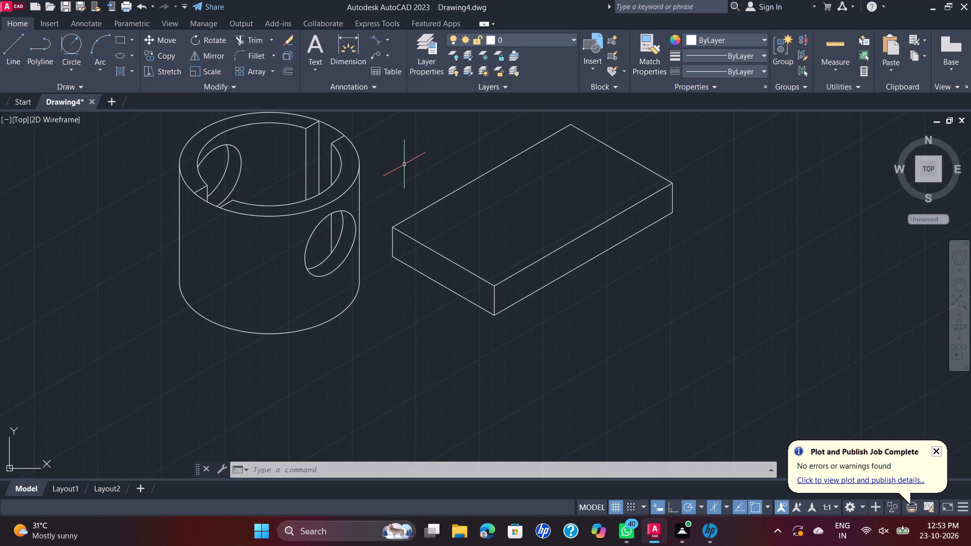
Draw a 140-long line at 30° from the lower end of the block's leftmost vertical edge.
{"action": "middle_click_drag", "start_coordinate": [404, 164], "coordinate": [398, 200]}
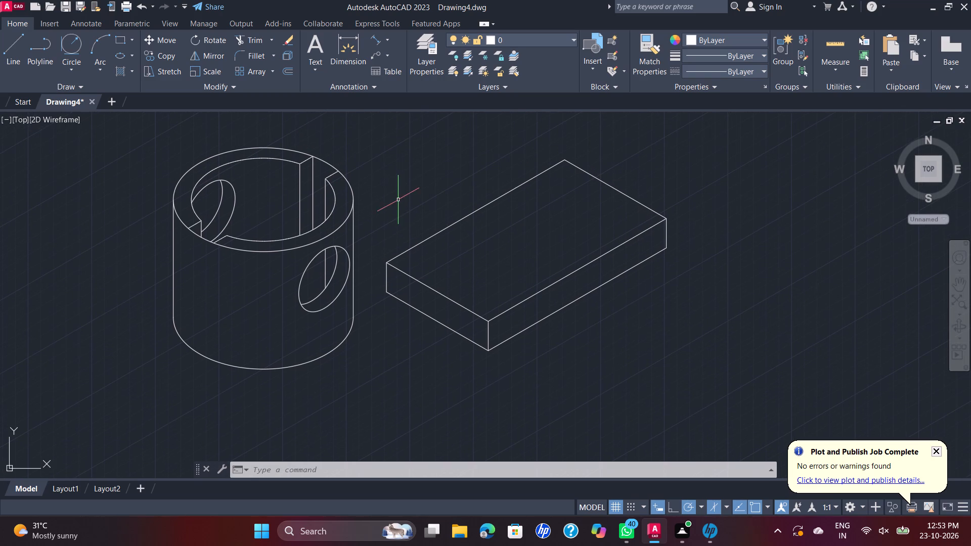
{"action": "left_click", "coordinate": [6, 50]}
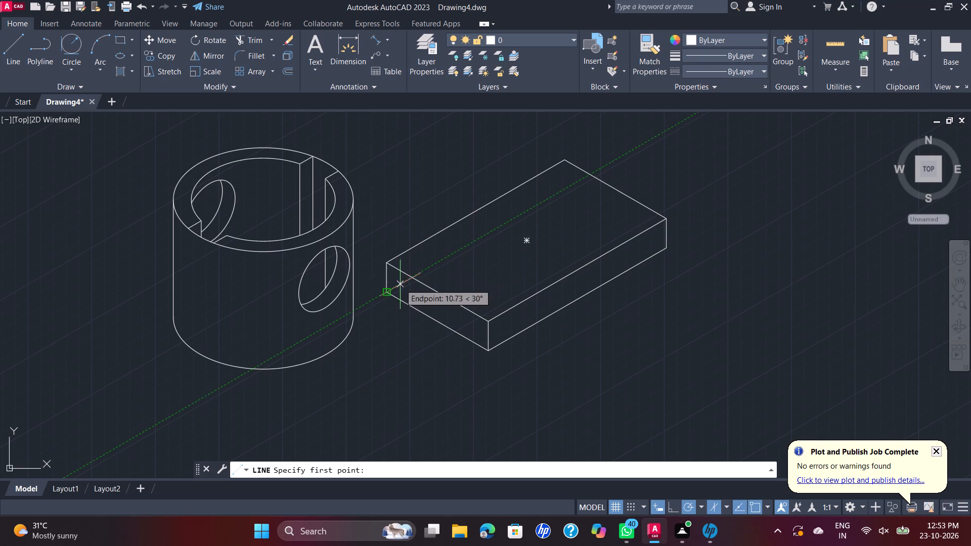
{"action": "left_click", "coordinate": [383, 292]}
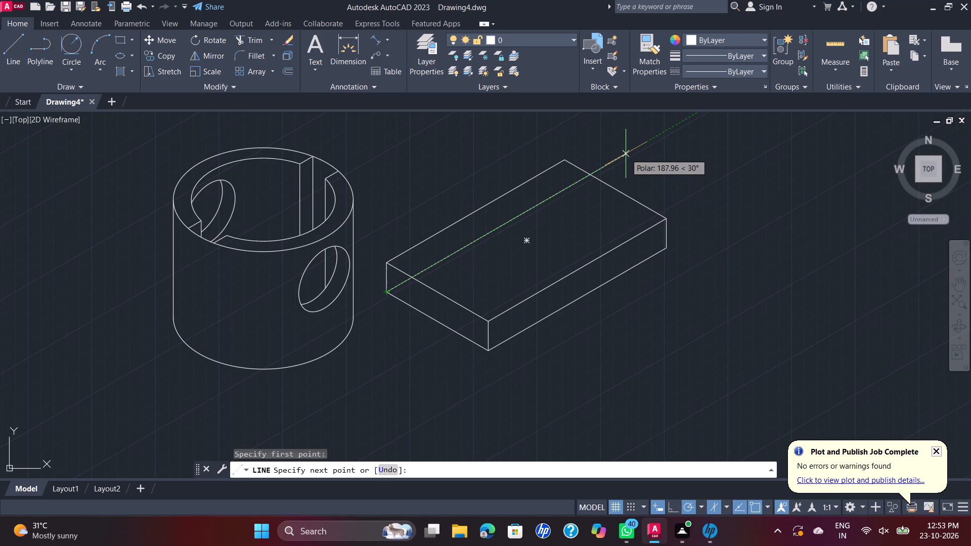
{"action": "type", "text": "140"}
{"action": "key", "text": "Return"}
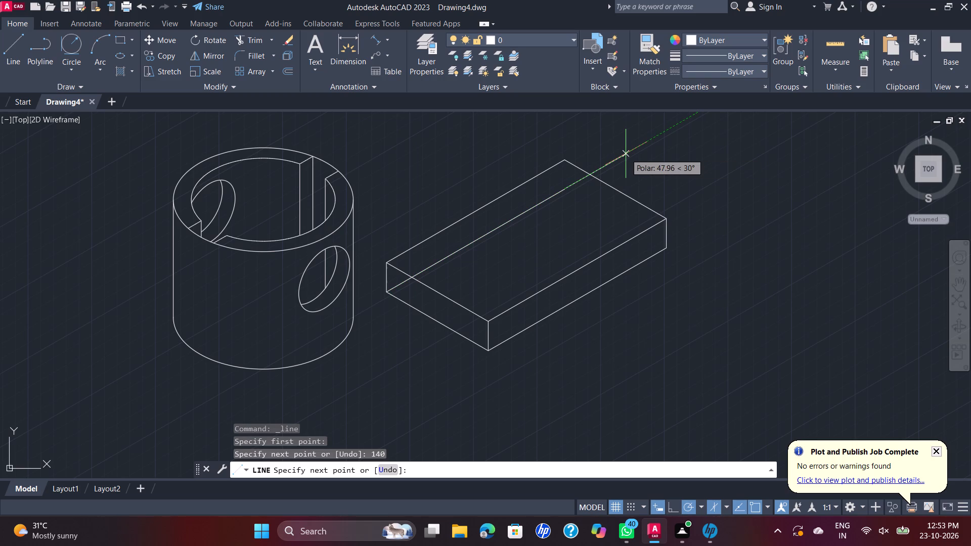
{"action": "key", "text": "Escape"}
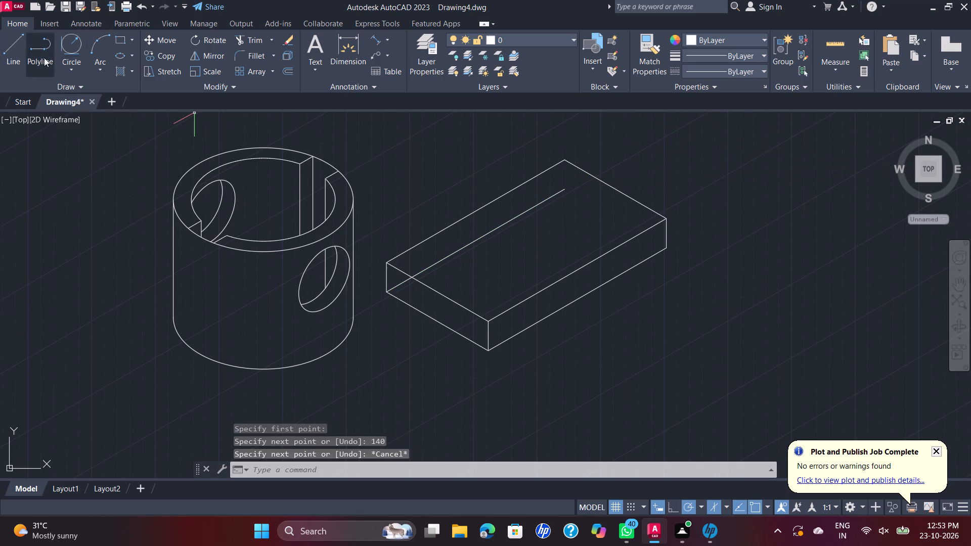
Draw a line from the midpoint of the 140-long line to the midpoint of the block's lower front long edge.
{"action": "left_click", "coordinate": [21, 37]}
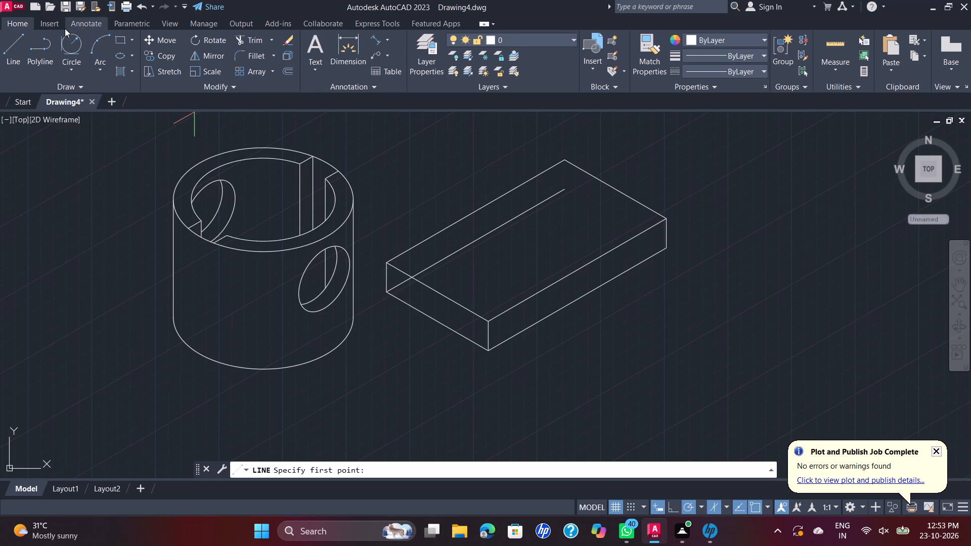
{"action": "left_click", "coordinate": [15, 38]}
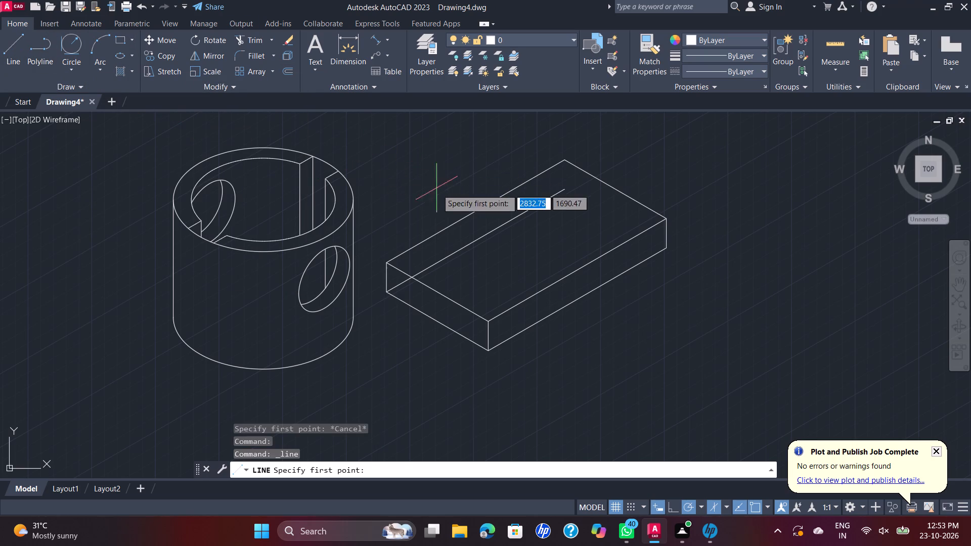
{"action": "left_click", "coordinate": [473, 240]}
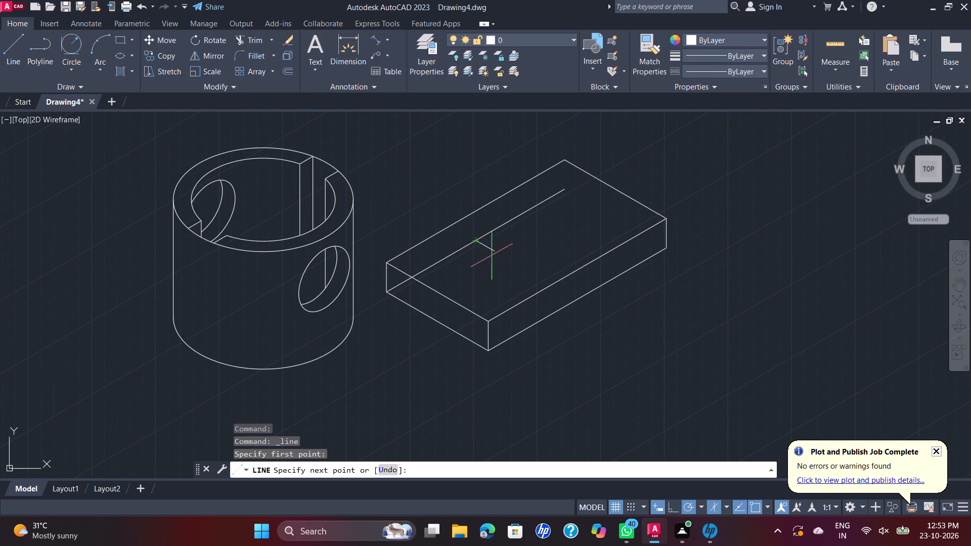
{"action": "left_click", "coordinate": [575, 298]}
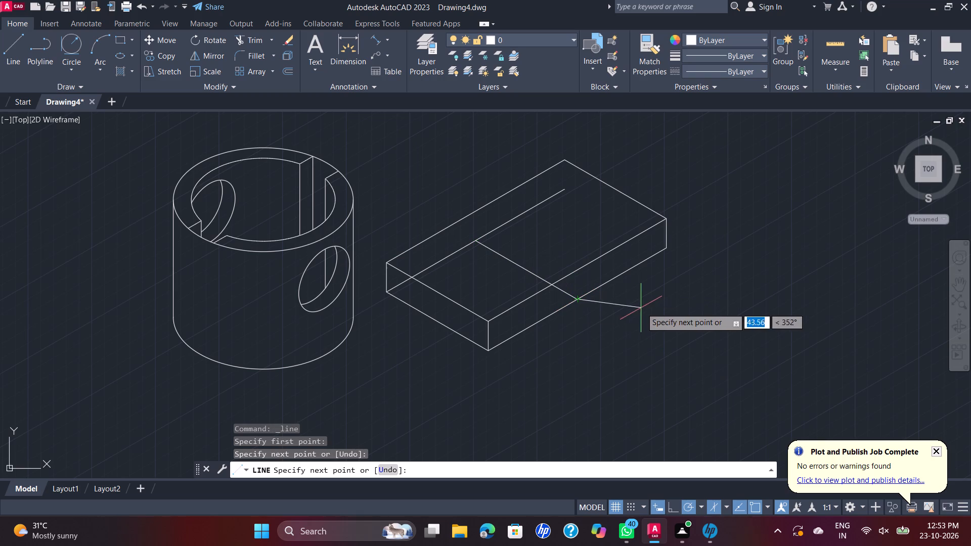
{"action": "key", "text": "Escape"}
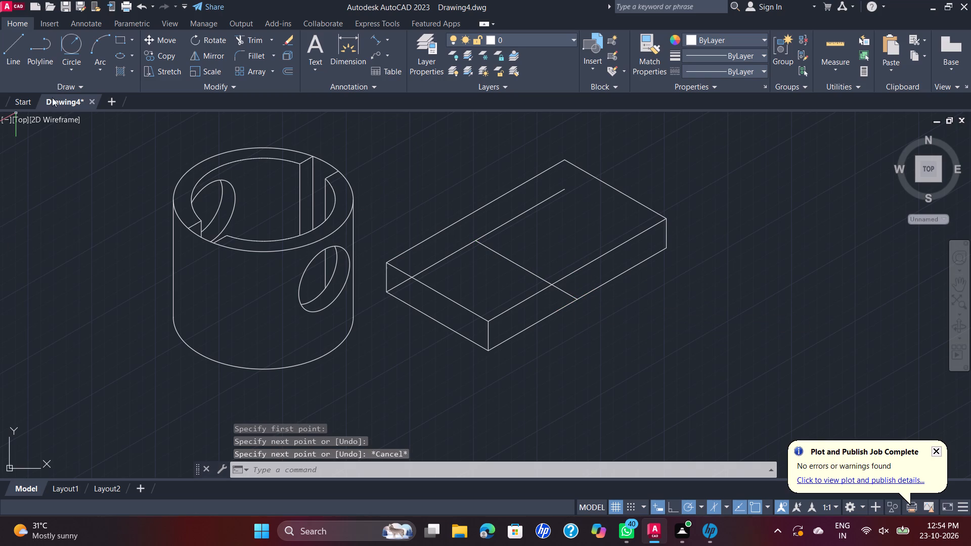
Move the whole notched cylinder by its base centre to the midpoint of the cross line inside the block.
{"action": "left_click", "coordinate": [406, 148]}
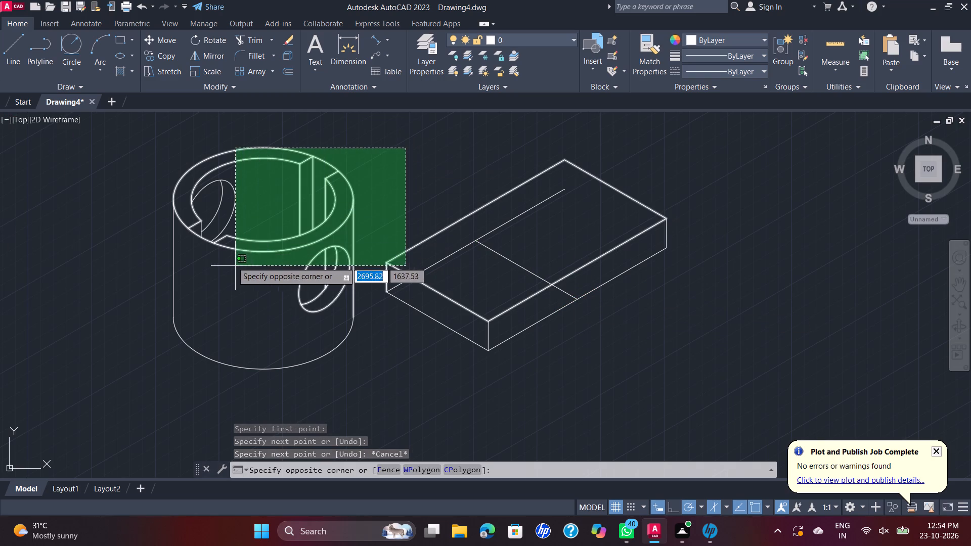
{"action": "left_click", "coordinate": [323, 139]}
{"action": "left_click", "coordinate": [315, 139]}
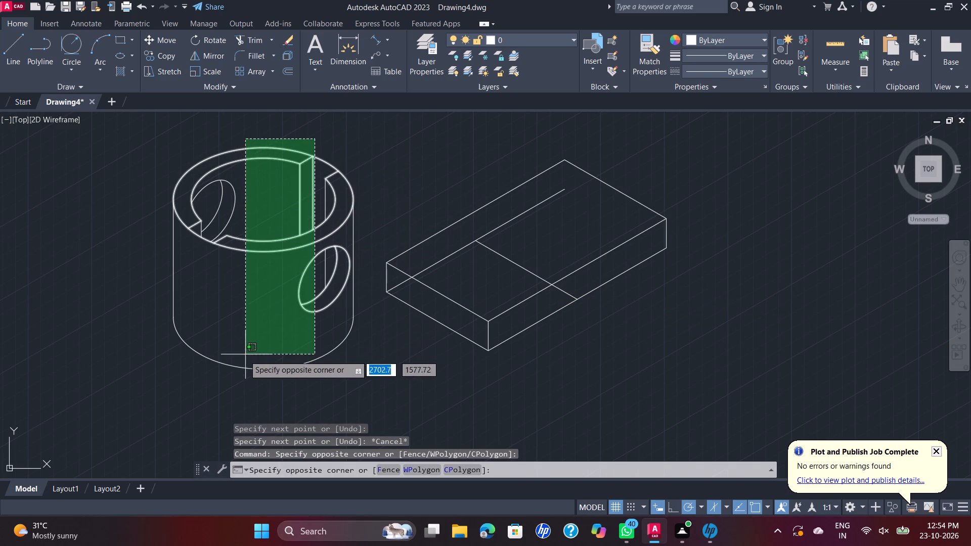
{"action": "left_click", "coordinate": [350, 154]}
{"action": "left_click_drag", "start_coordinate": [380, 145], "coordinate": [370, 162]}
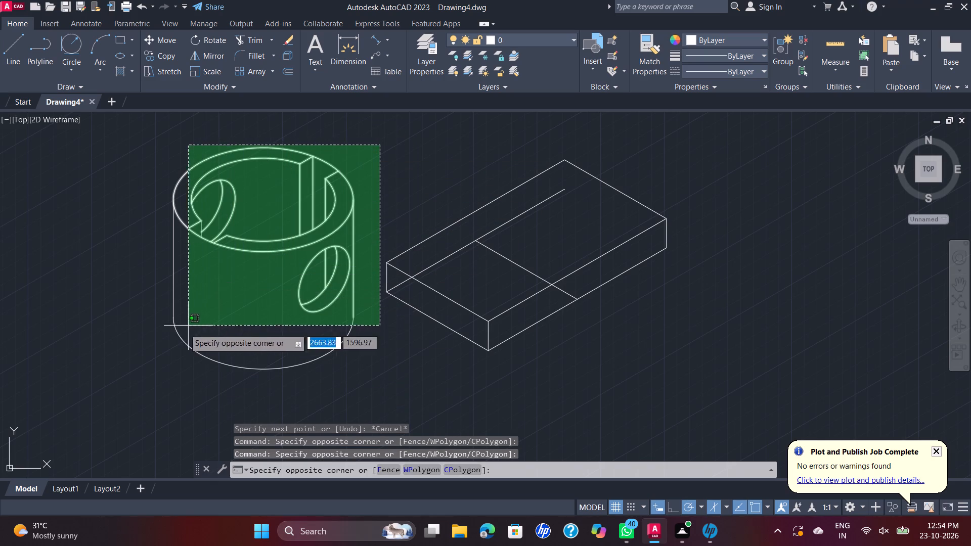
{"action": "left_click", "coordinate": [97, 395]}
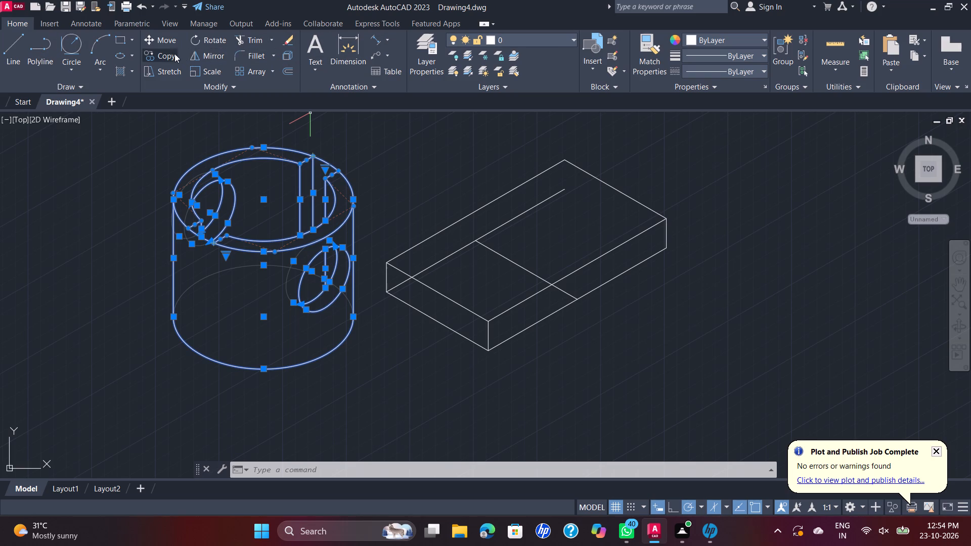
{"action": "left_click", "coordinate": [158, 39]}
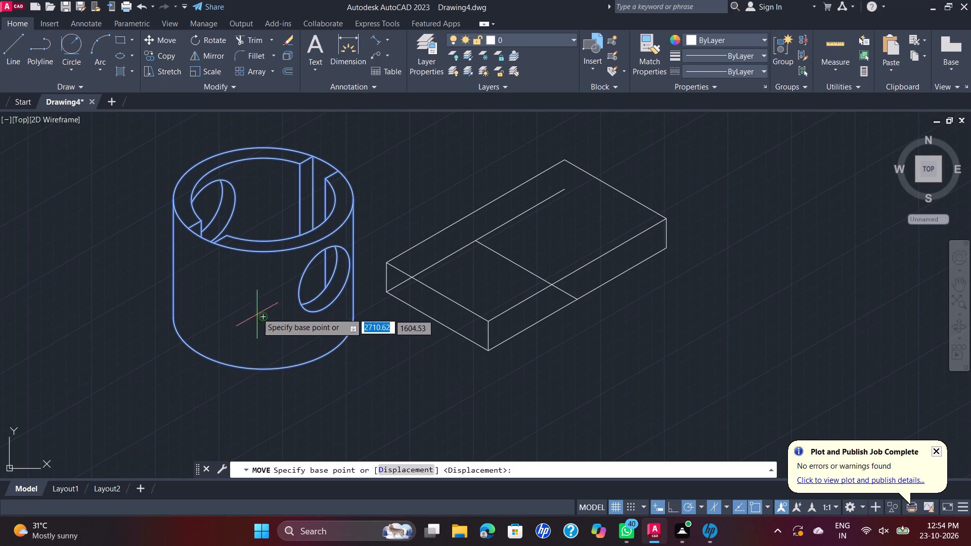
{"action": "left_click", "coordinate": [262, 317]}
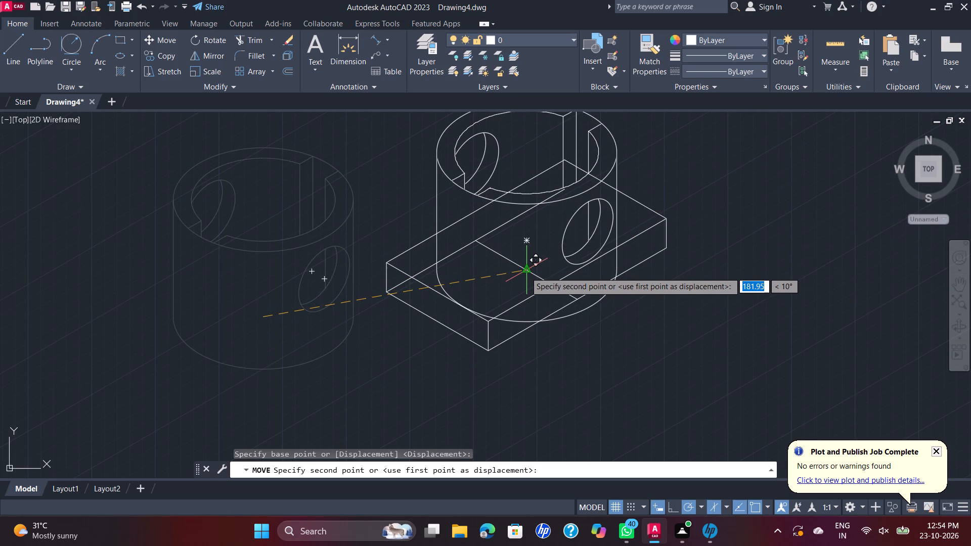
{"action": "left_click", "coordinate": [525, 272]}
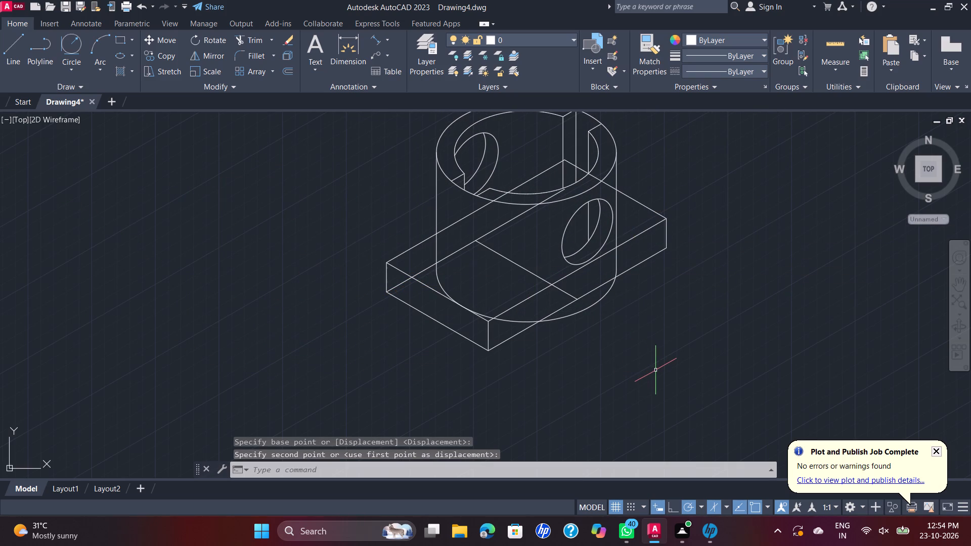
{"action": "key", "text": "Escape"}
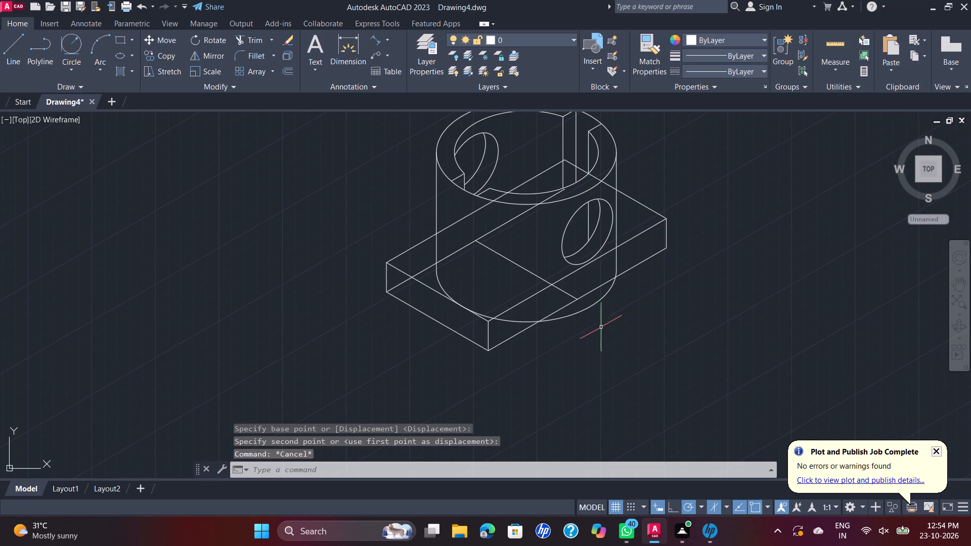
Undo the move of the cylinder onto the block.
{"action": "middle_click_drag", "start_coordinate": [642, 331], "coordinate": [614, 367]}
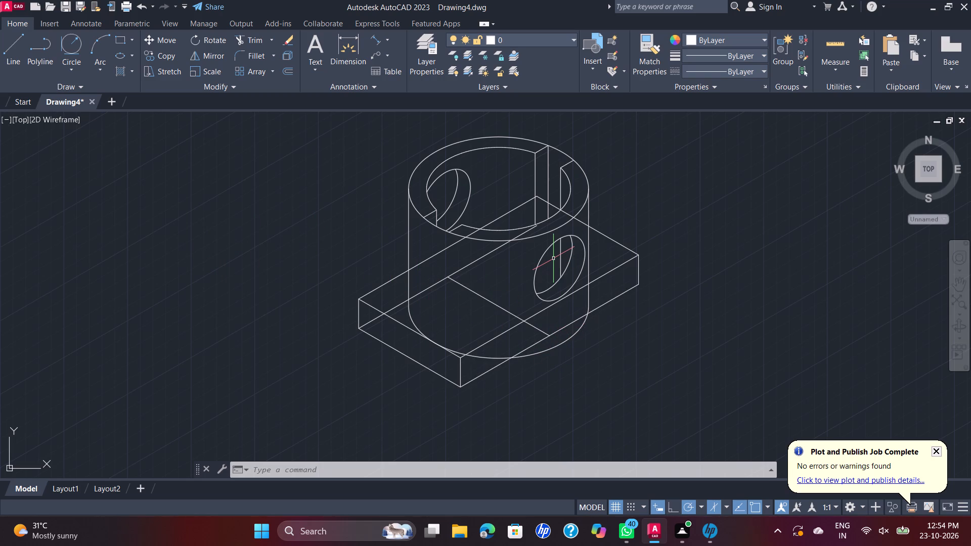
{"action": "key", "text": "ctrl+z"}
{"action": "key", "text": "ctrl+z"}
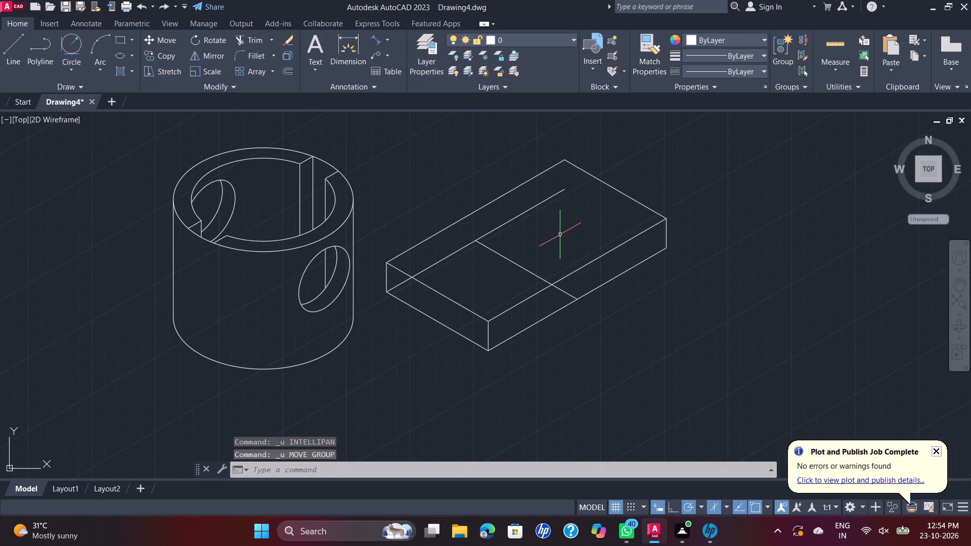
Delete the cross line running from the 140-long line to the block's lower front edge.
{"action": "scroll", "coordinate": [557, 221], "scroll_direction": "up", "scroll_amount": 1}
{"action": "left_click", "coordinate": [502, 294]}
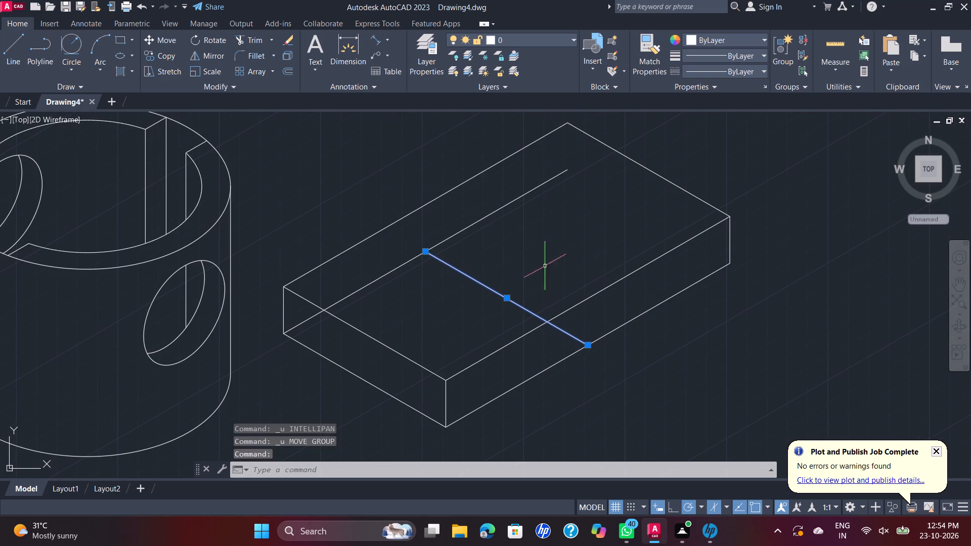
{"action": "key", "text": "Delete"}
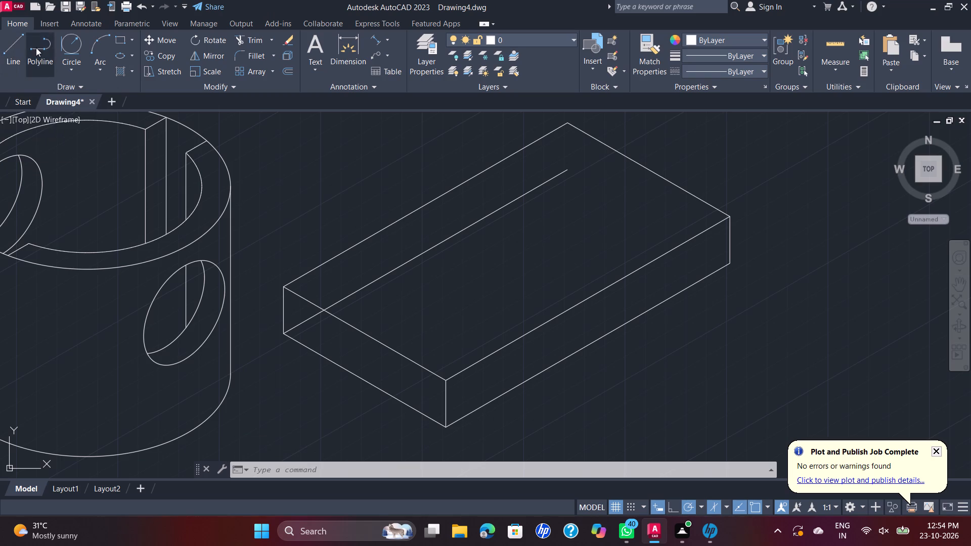
Move the whole notched cylinder by its base centre to the centre of the block's top face.
{"action": "scroll", "coordinate": [260, 198], "scroll_direction": "down", "scroll_amount": 2}
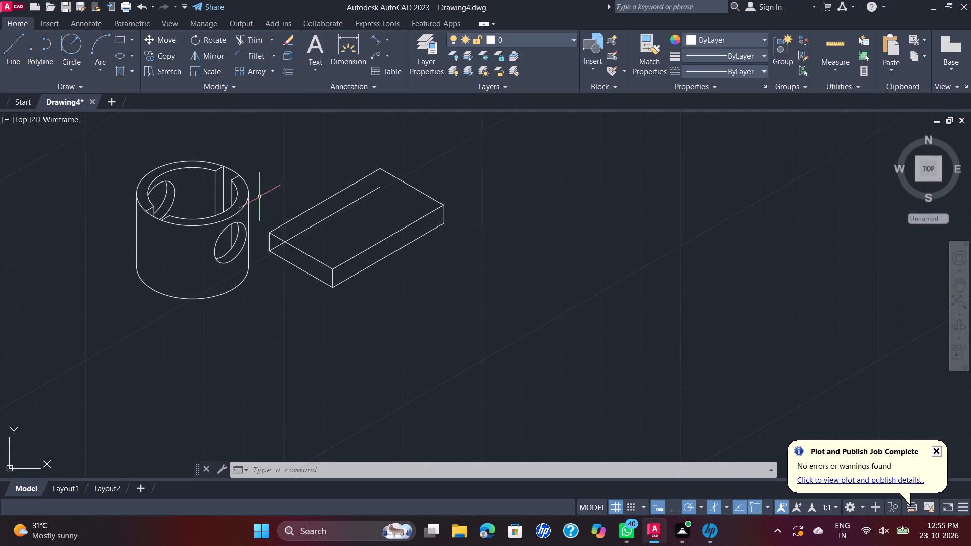
{"action": "left_click", "coordinate": [273, 166]}
{"action": "double_click", "coordinate": [196, 138]}
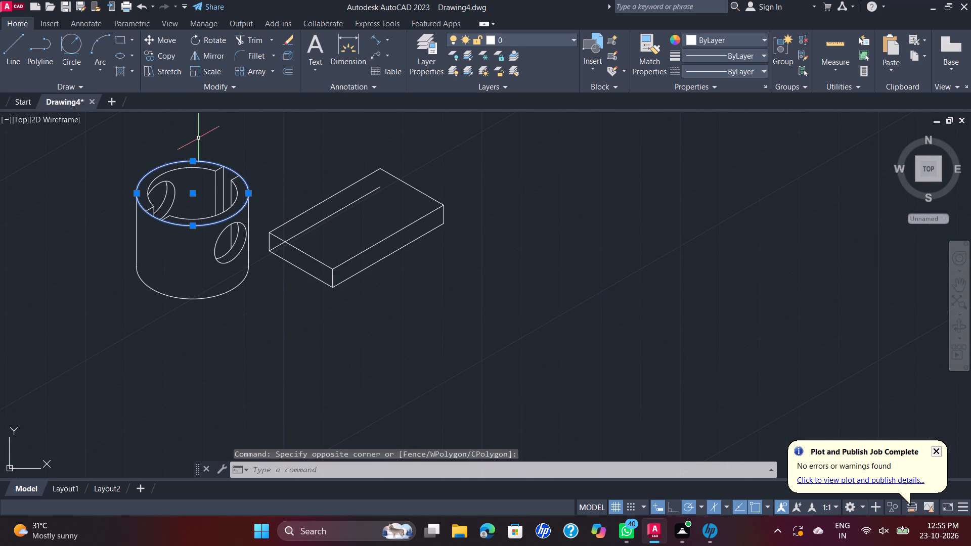
{"action": "left_click", "coordinate": [210, 316]}
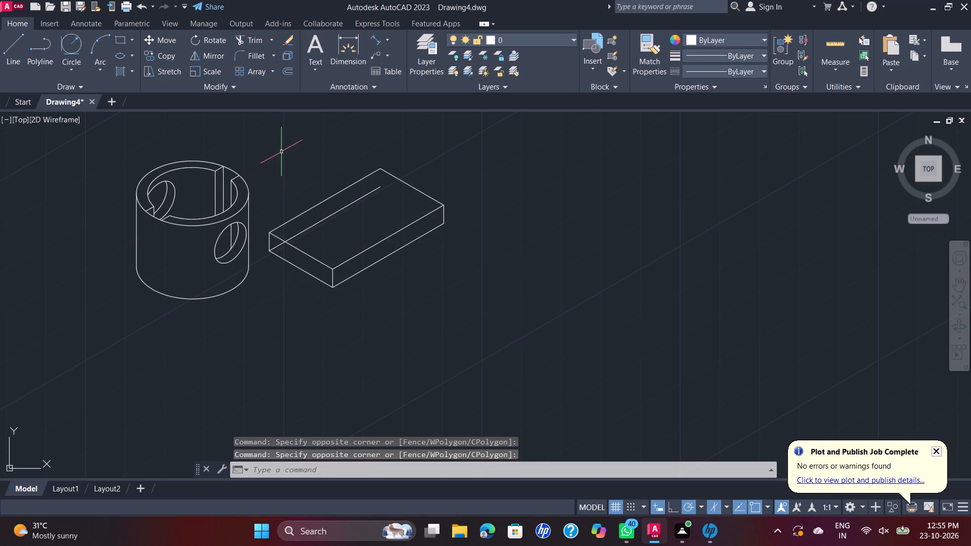
{"action": "left_click_drag", "start_coordinate": [281, 152], "coordinate": [275, 154]}
{"action": "left_click", "coordinate": [164, 198]}
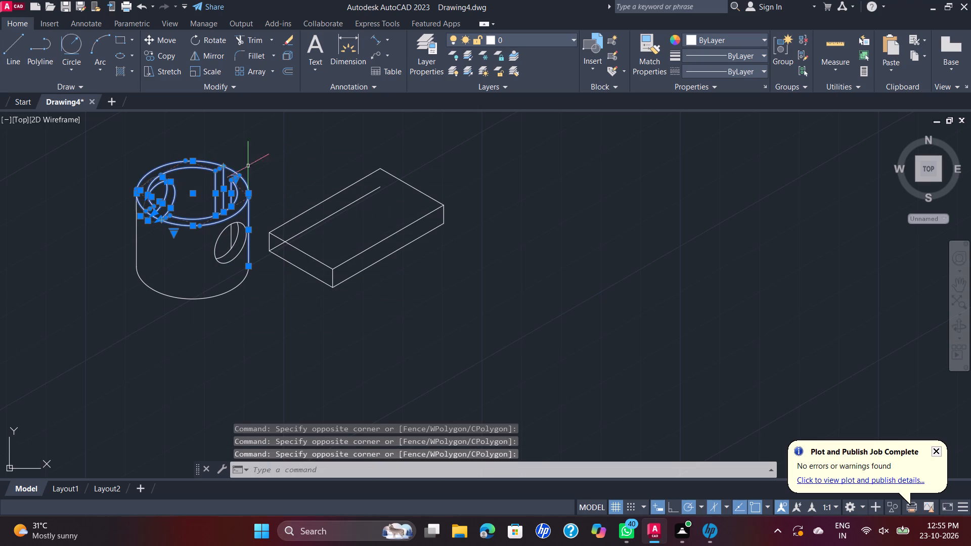
{"action": "left_click", "coordinate": [257, 166]}
{"action": "left_click", "coordinate": [105, 305]}
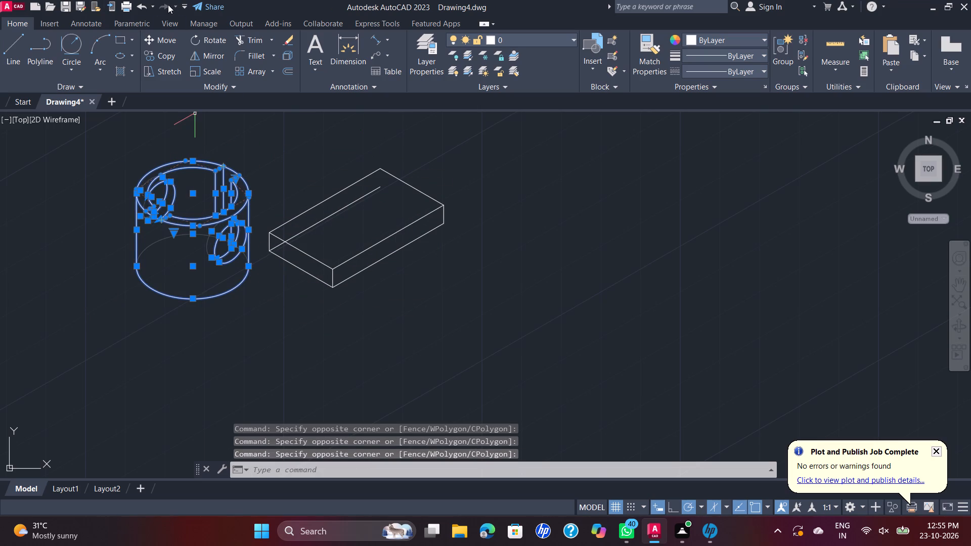
{"action": "left_click", "coordinate": [148, 40]}
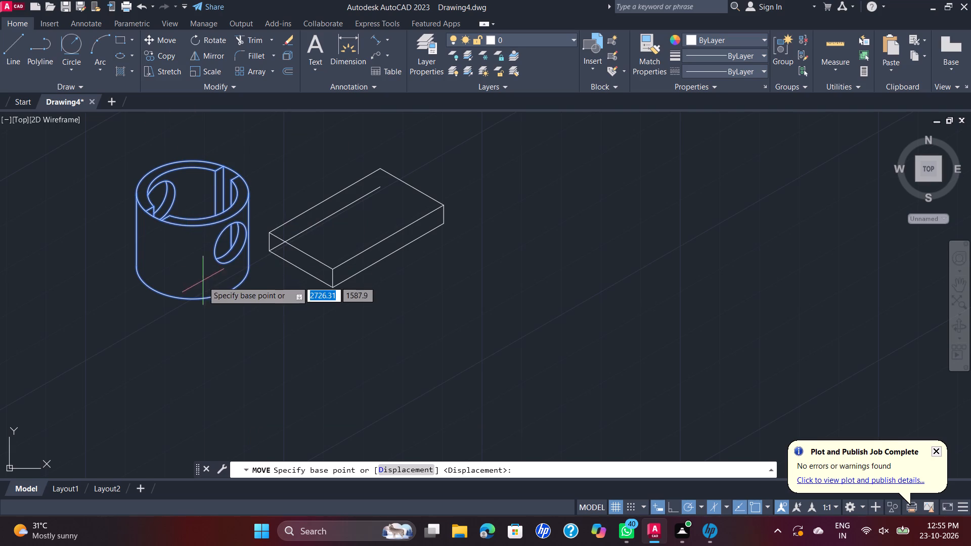
{"action": "left_click", "coordinate": [194, 267]}
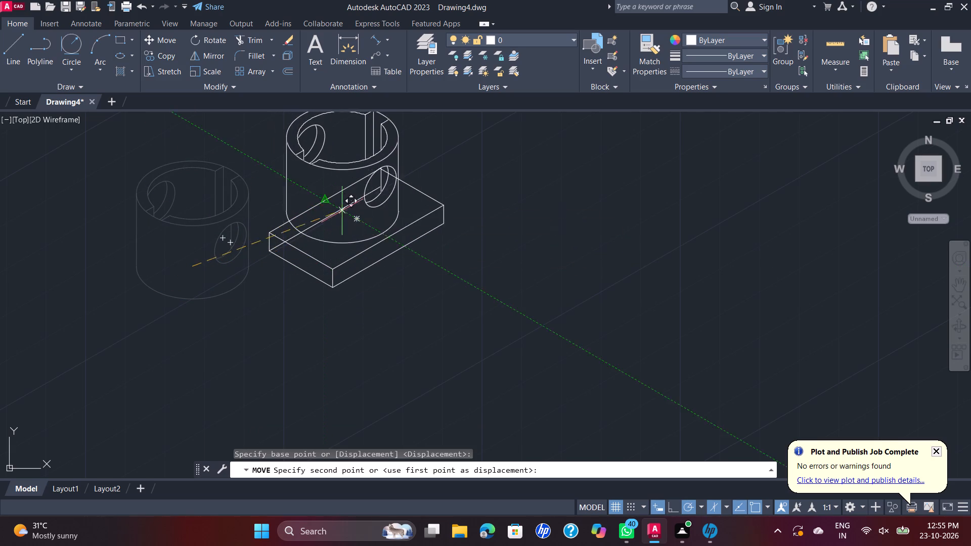
{"action": "left_click", "coordinate": [360, 222]}
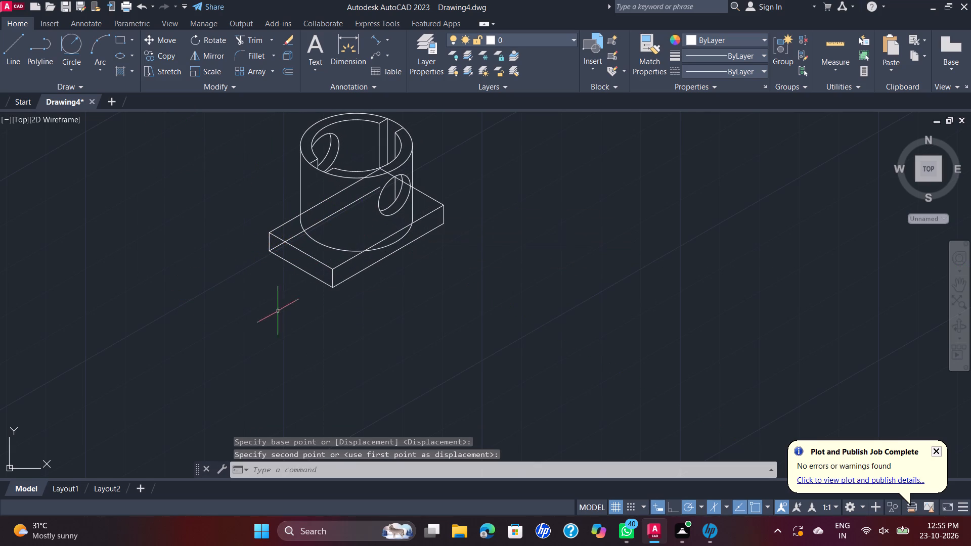
Delete the 140-long construction line starting at the block's lower corner.
{"action": "middle_click_drag", "start_coordinate": [460, 242], "coordinate": [416, 276]}
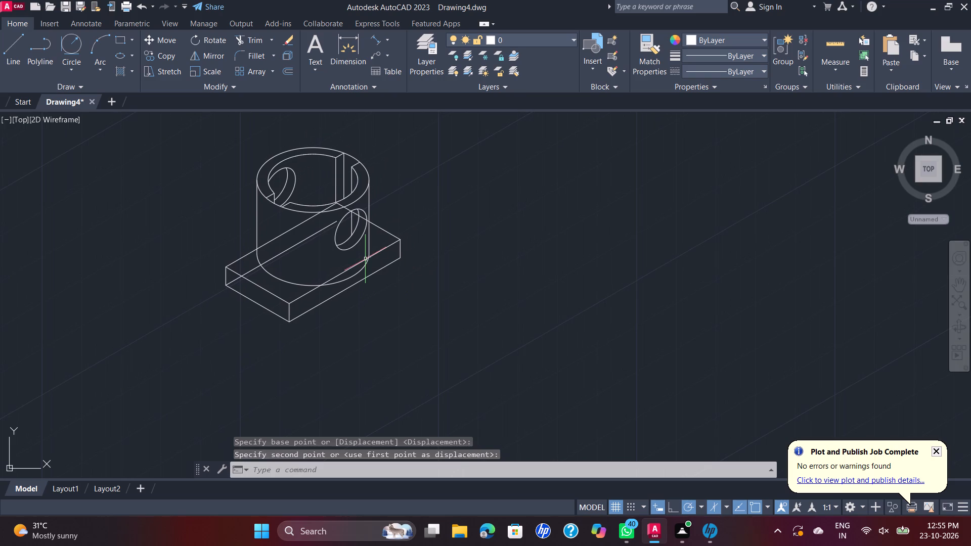
{"action": "left_click", "coordinate": [316, 235]}
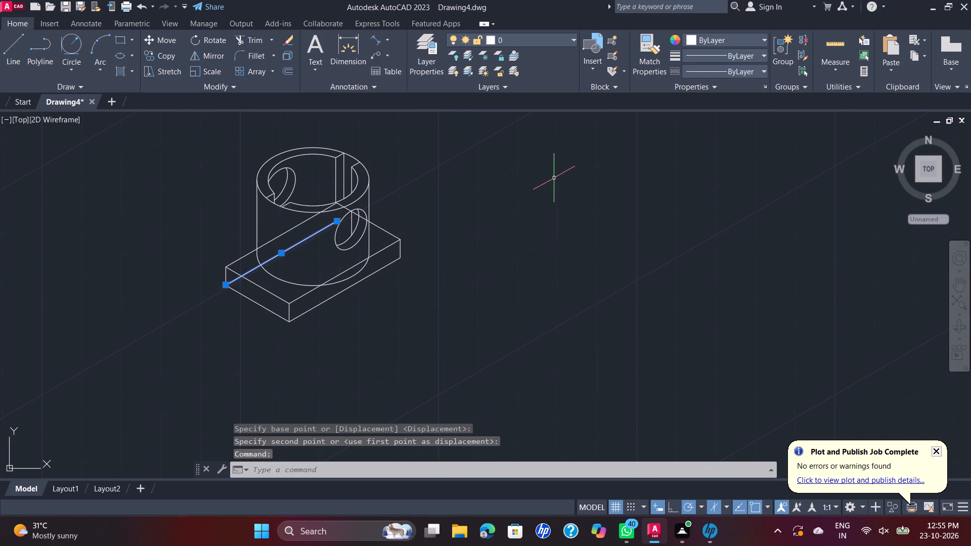
{"action": "key", "text": "Delete"}
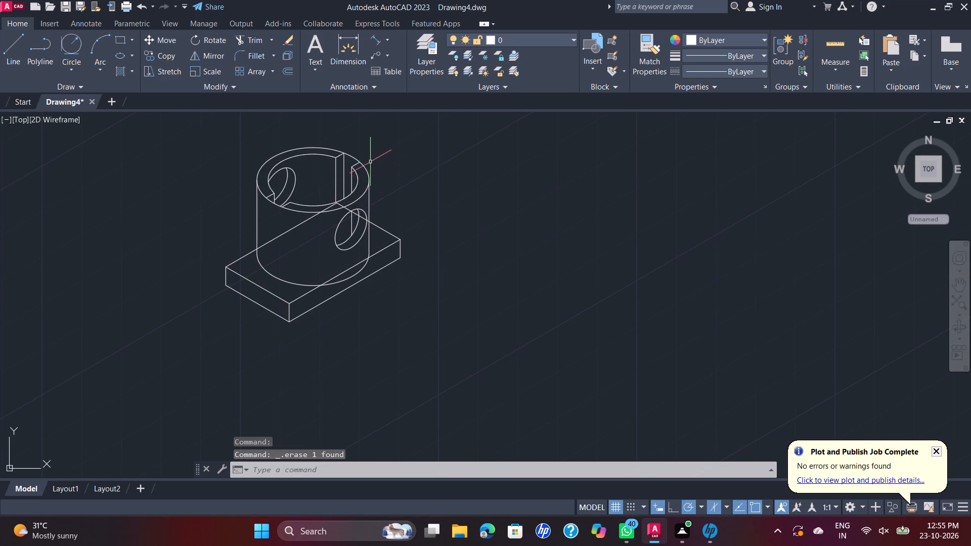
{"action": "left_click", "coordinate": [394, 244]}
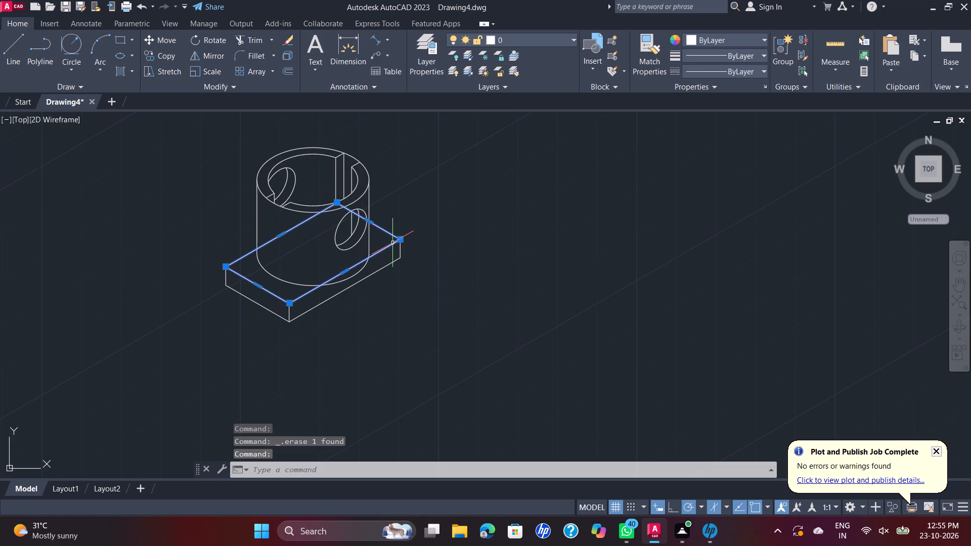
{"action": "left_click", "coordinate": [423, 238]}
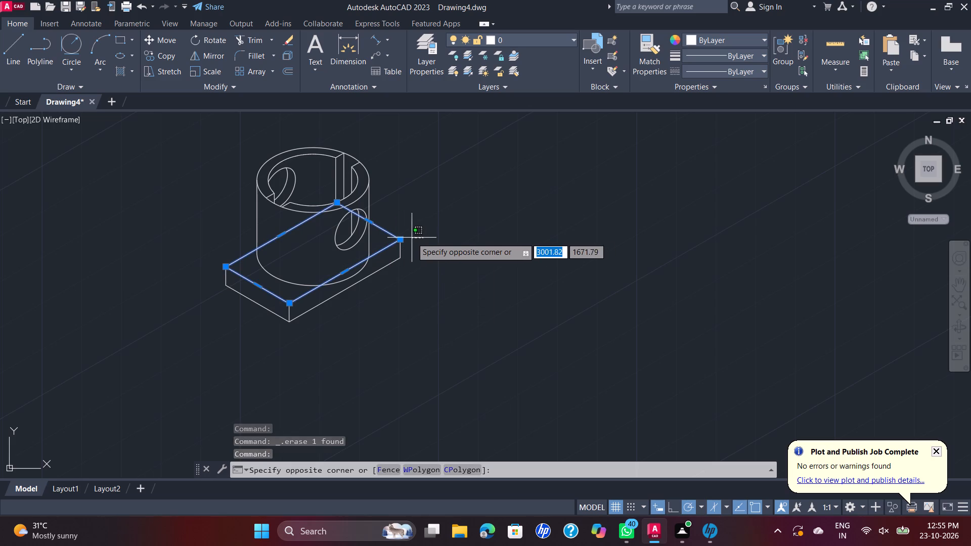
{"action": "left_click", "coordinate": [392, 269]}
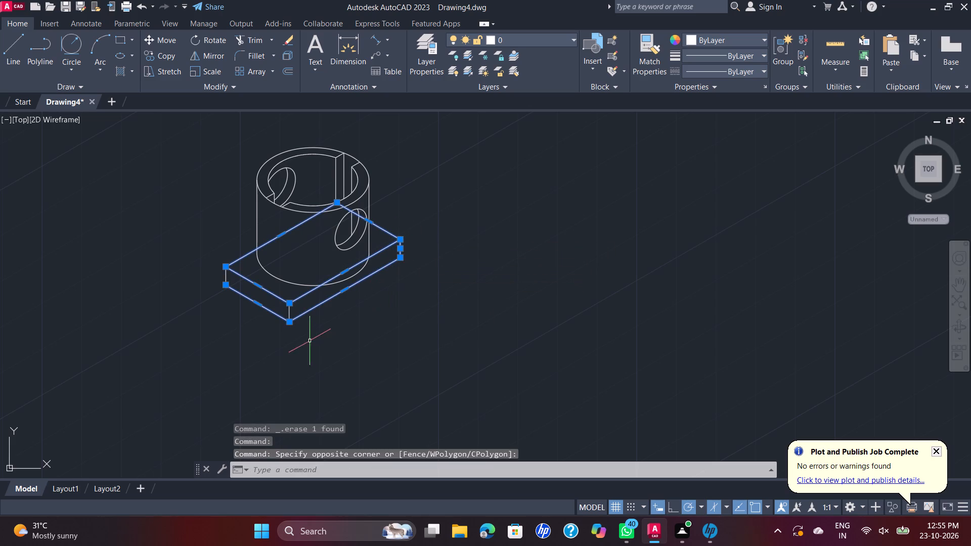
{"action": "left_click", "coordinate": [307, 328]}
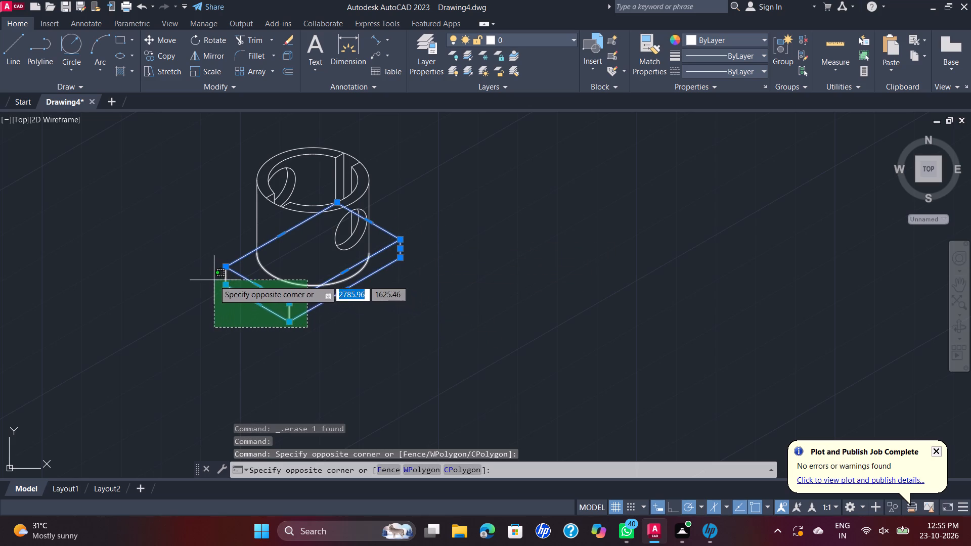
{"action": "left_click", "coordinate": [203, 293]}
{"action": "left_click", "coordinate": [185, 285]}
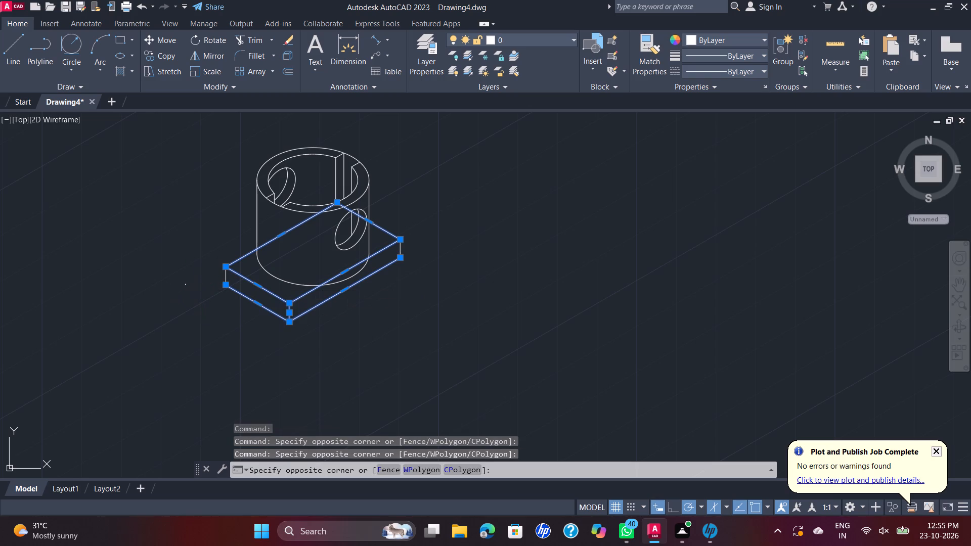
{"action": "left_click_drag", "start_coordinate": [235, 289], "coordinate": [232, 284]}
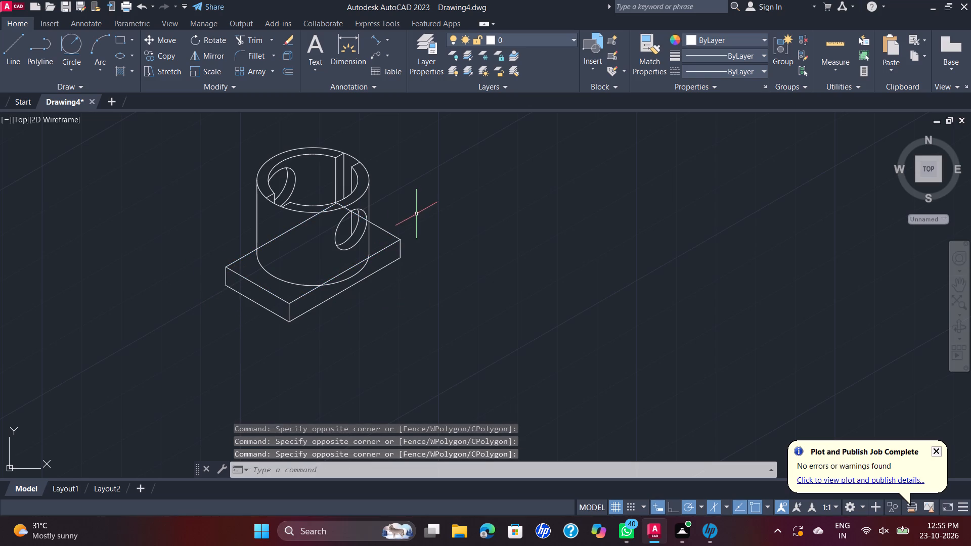
Join the connected lines and arcs of the whole cylinder-and-block part into polylines.
{"action": "left_click", "coordinate": [418, 213]}
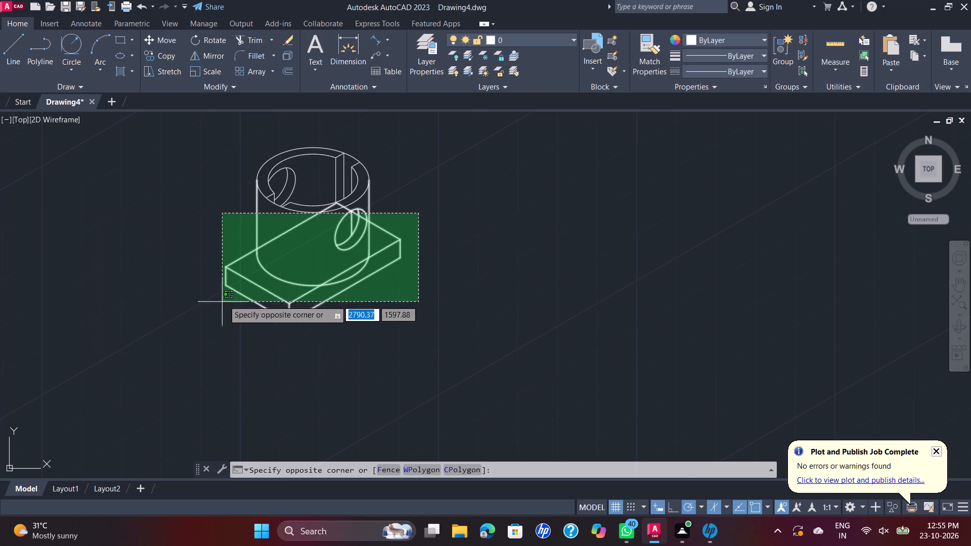
{"action": "left_click", "coordinate": [484, 157]}
{"action": "left_click_drag", "start_coordinate": [478, 151], "coordinate": [477, 150]}
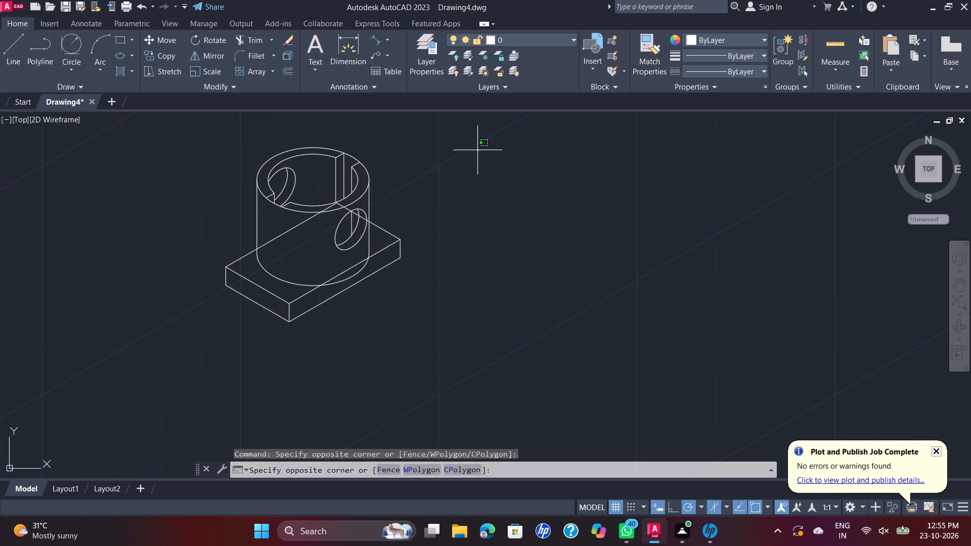
{"action": "left_click_drag", "start_coordinate": [477, 150], "coordinate": [462, 150]}
{"action": "left_click", "coordinate": [112, 358]}
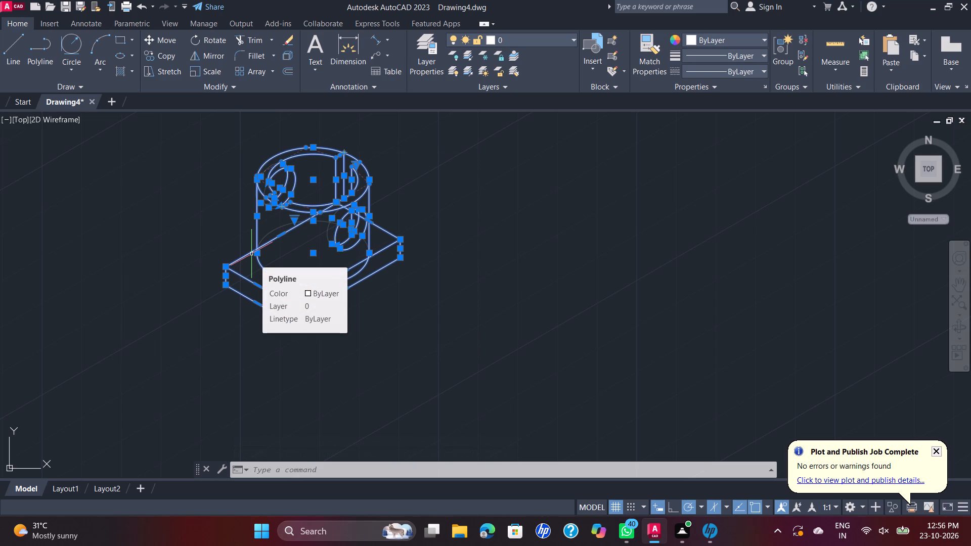
{"action": "key", "text": "j"}
{"action": "key", "text": "Return"}
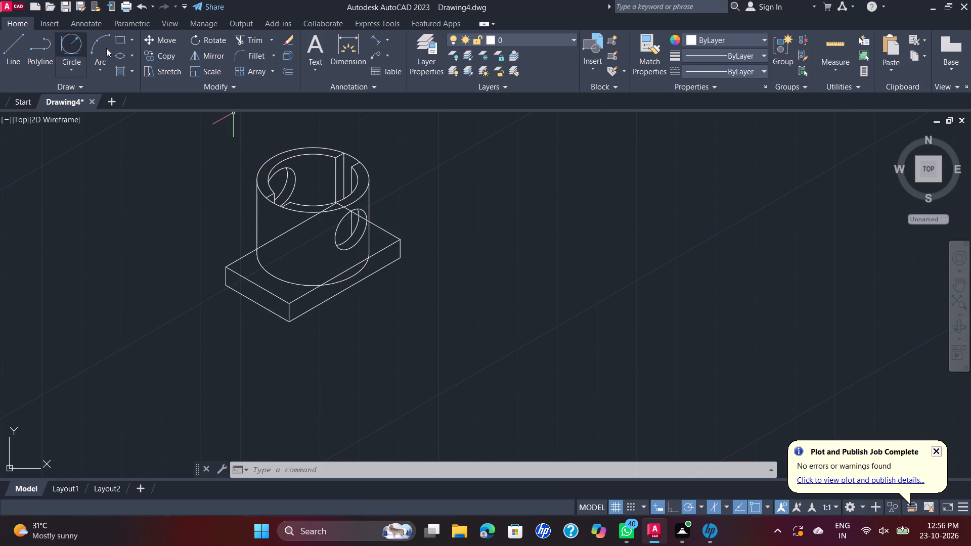
Move the block's joined outline 10 straight up, using the midpoint of its top back edge as base point.
{"action": "left_click", "coordinate": [264, 292]}
{"action": "left_click", "coordinate": [269, 292]}
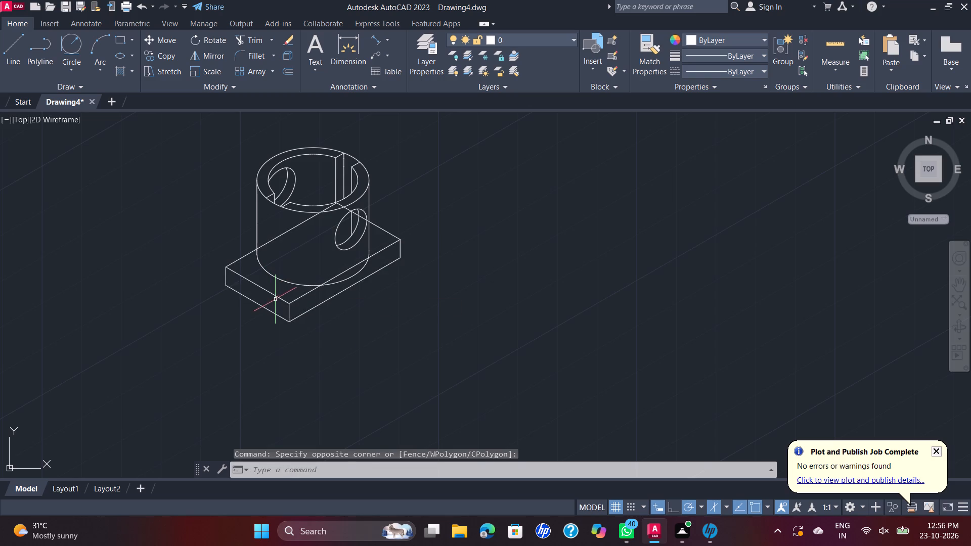
{"action": "left_click", "coordinate": [278, 294]}
{"action": "left_click", "coordinate": [271, 301]}
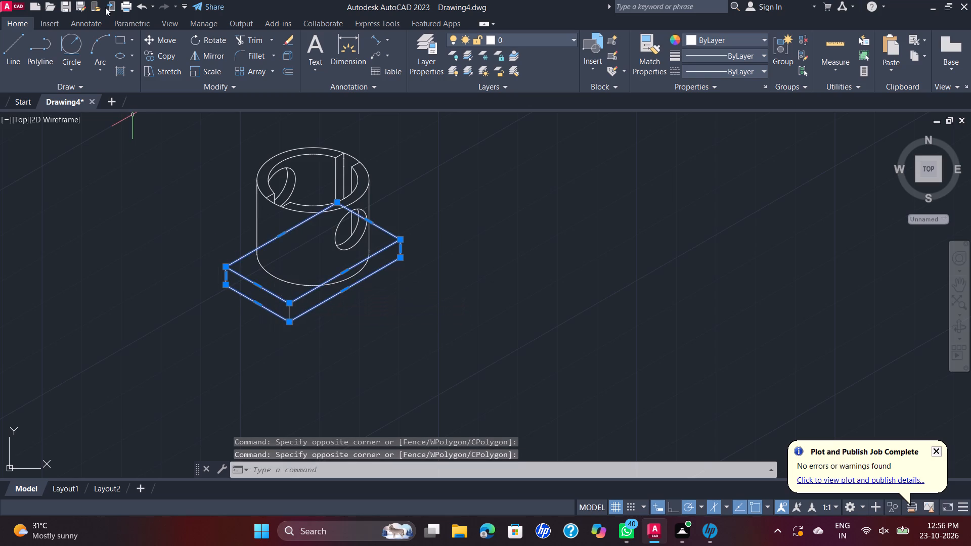
{"action": "left_click", "coordinate": [169, 39]}
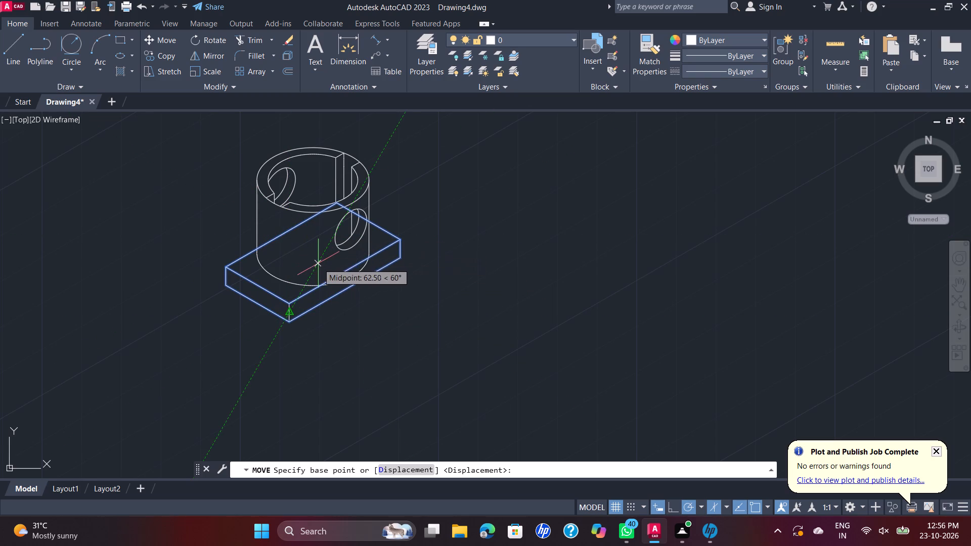
{"action": "left_click", "coordinate": [279, 236]}
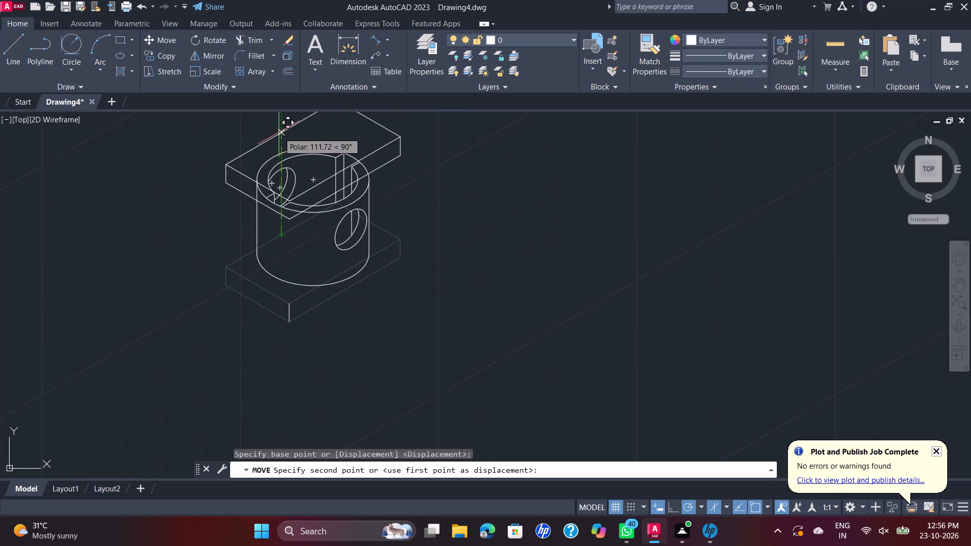
{"action": "type", "text": "10"}
{"action": "key", "text": "Return"}
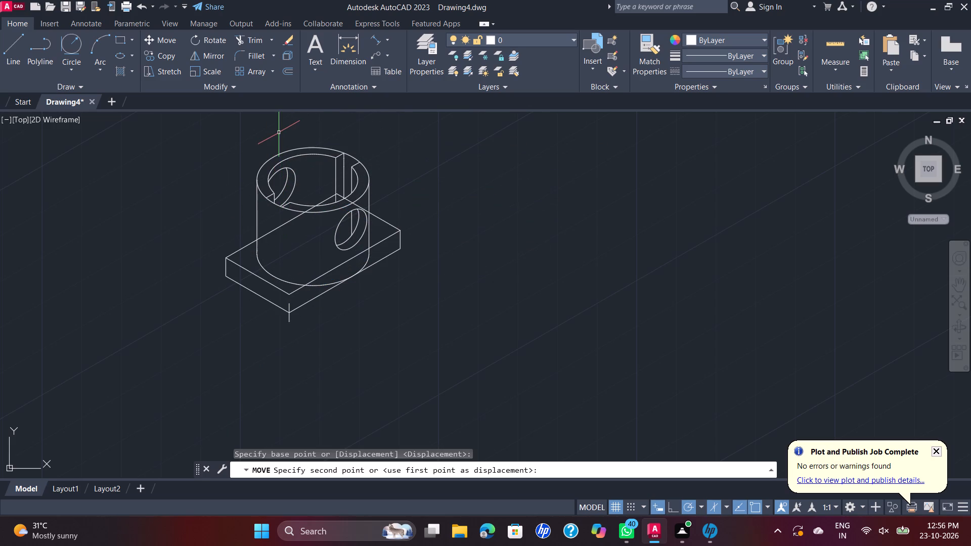
Delete the short vertical front corner edge left behind at the block's former position.
{"action": "left_click", "coordinate": [289, 318]}
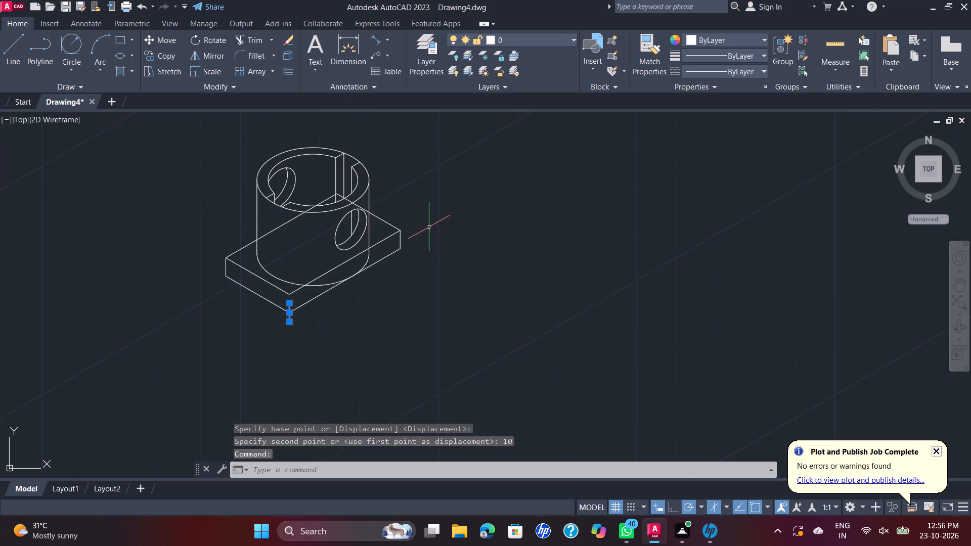
{"action": "key", "text": "Delete"}
Draw a 20-long vertical line from the block's top front corner down to its bottom front corner.
{"action": "left_click", "coordinate": [9, 59]}
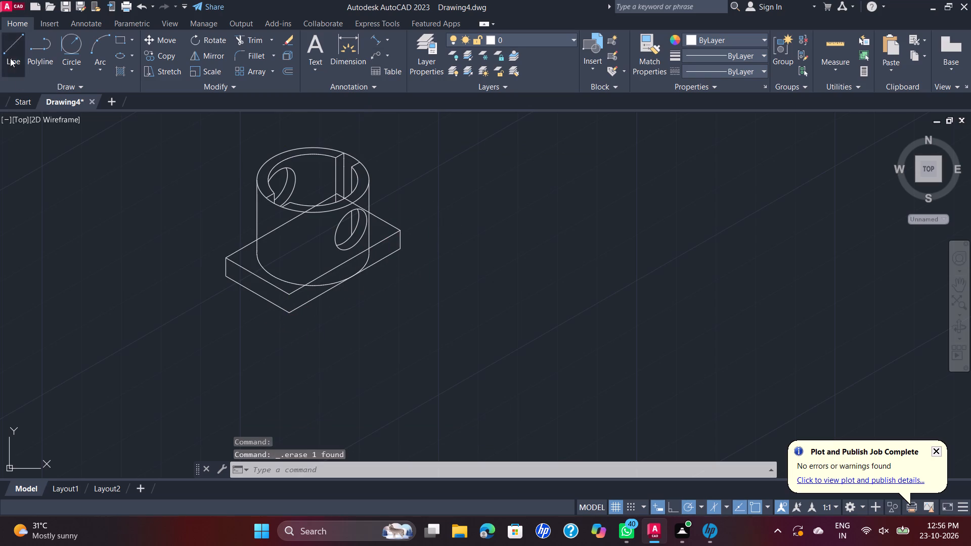
{"action": "scroll", "coordinate": [300, 329], "scroll_direction": "up", "scroll_amount": 2}
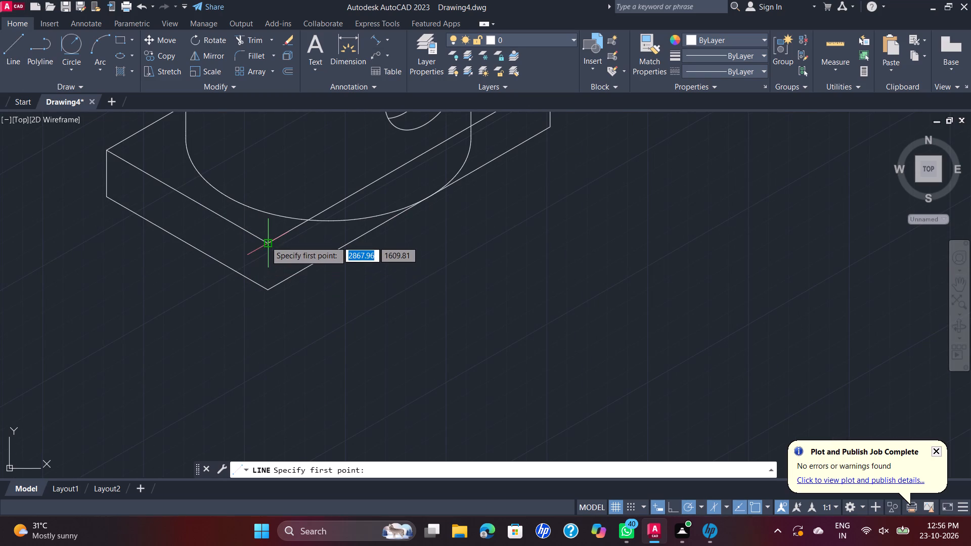
{"action": "left_click", "coordinate": [266, 241]}
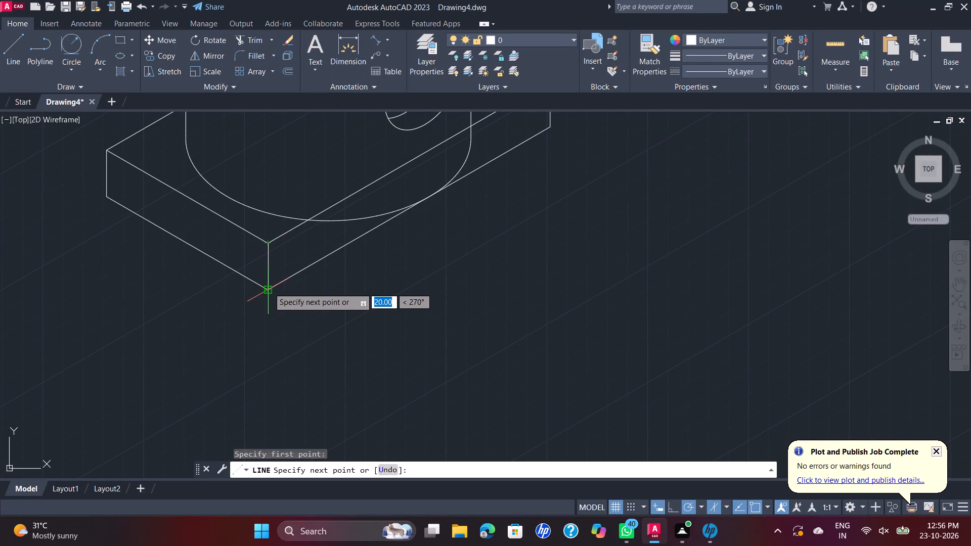
{"action": "left_click", "coordinate": [269, 287]}
{"action": "scroll", "coordinate": [558, 227], "scroll_direction": "down", "scroll_amount": 2}
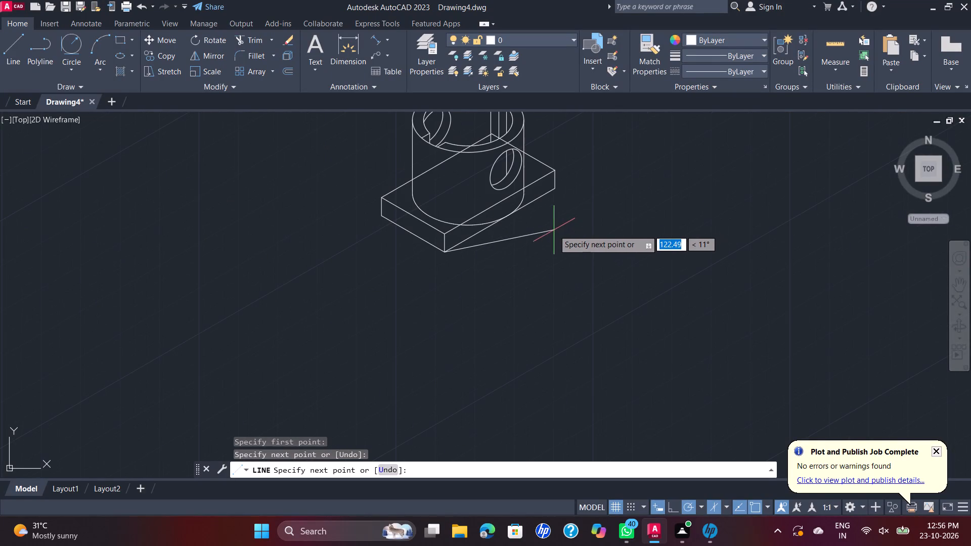
{"action": "key", "text": "Escape"}
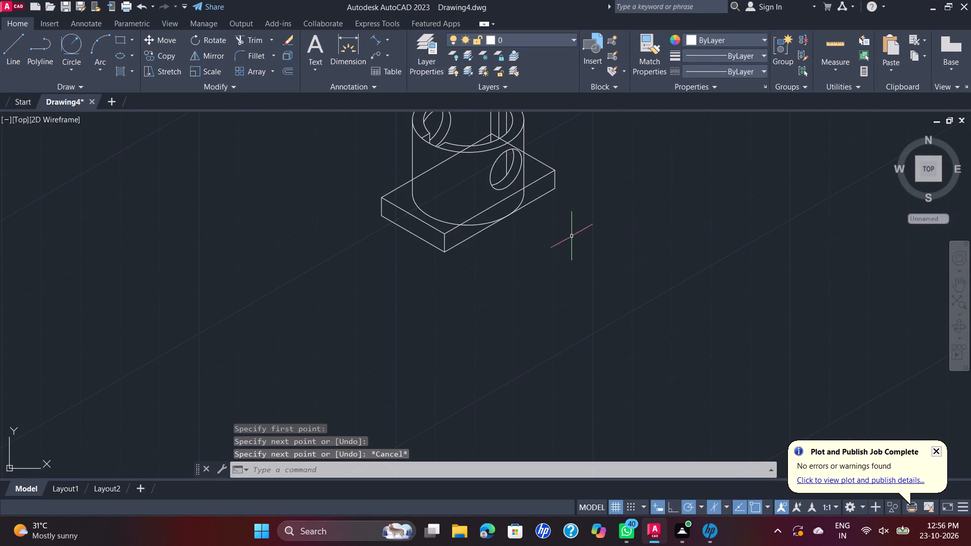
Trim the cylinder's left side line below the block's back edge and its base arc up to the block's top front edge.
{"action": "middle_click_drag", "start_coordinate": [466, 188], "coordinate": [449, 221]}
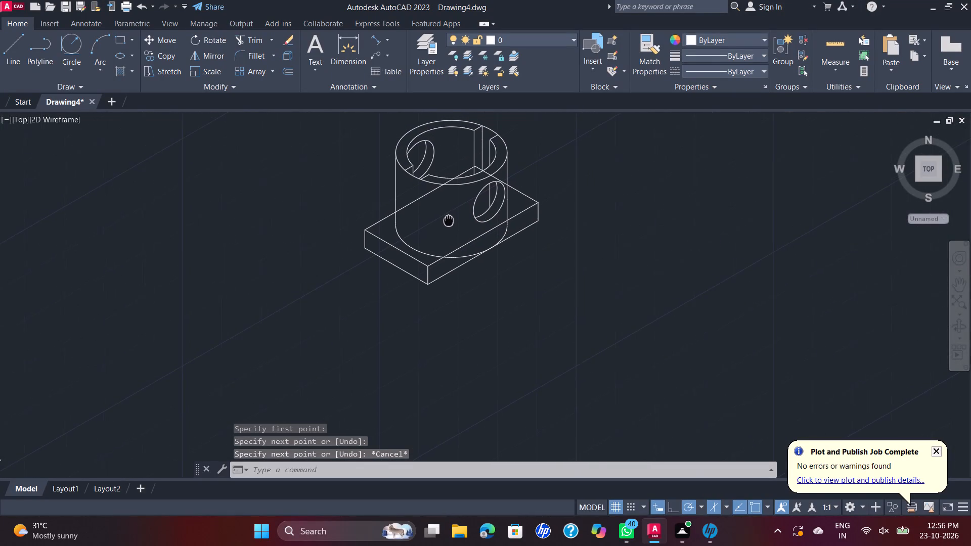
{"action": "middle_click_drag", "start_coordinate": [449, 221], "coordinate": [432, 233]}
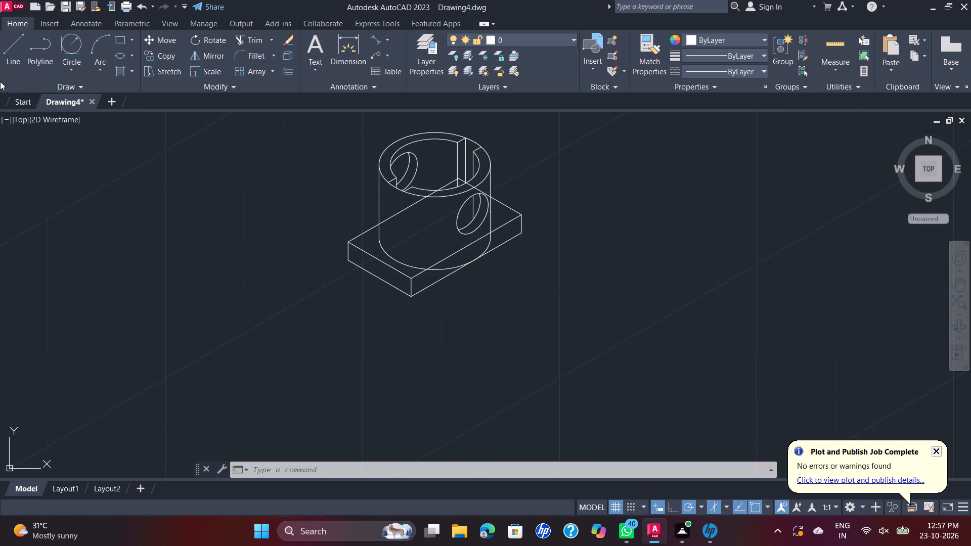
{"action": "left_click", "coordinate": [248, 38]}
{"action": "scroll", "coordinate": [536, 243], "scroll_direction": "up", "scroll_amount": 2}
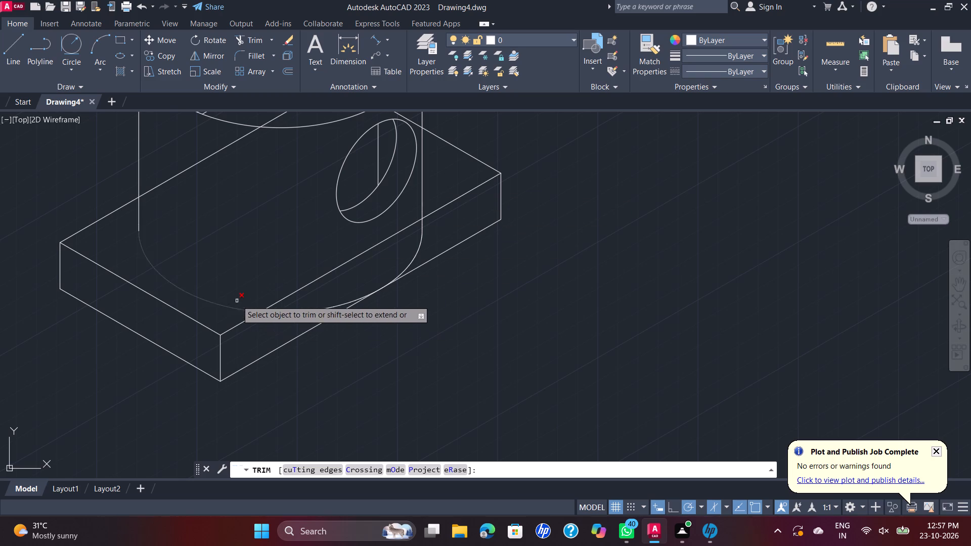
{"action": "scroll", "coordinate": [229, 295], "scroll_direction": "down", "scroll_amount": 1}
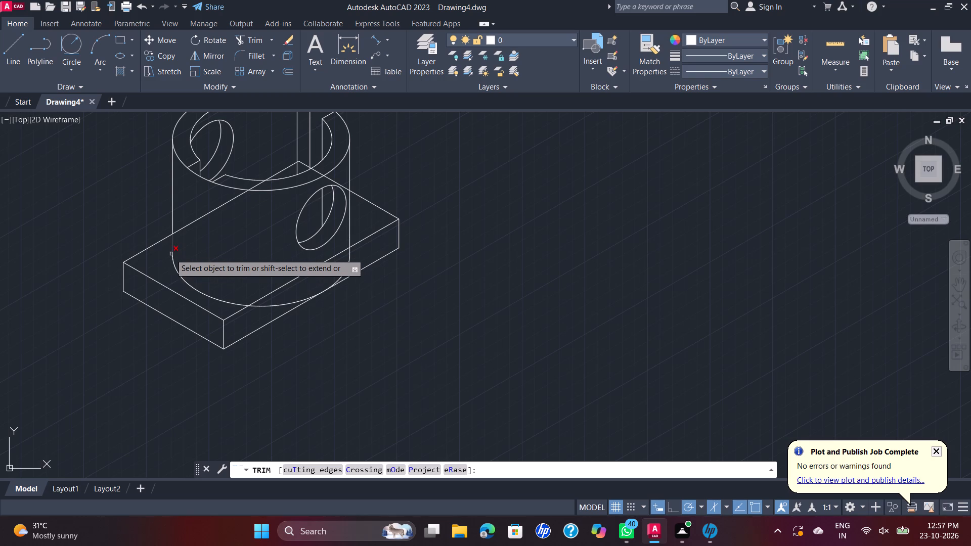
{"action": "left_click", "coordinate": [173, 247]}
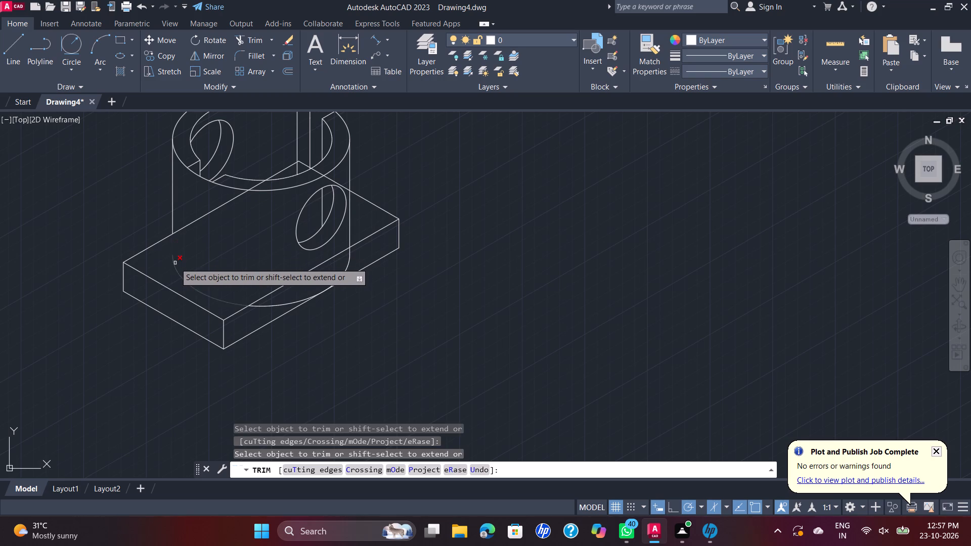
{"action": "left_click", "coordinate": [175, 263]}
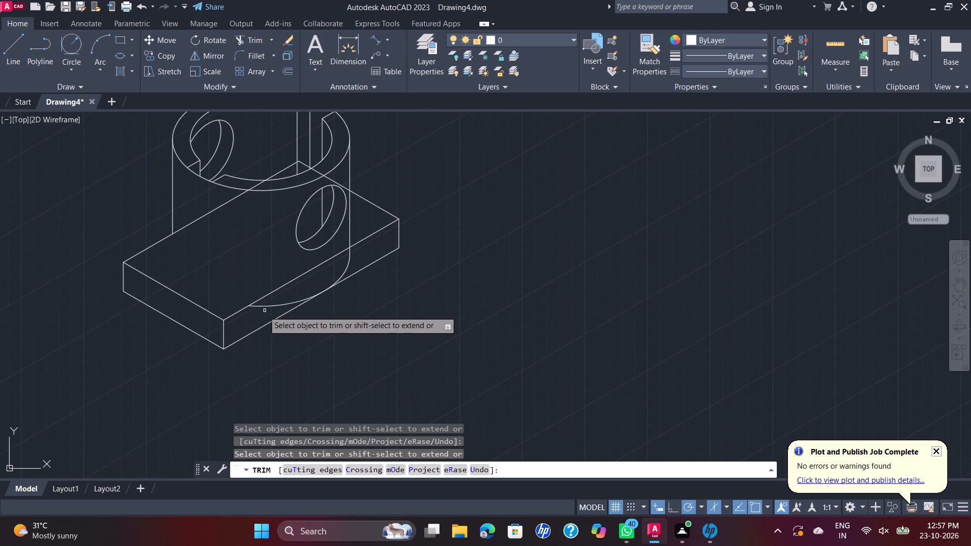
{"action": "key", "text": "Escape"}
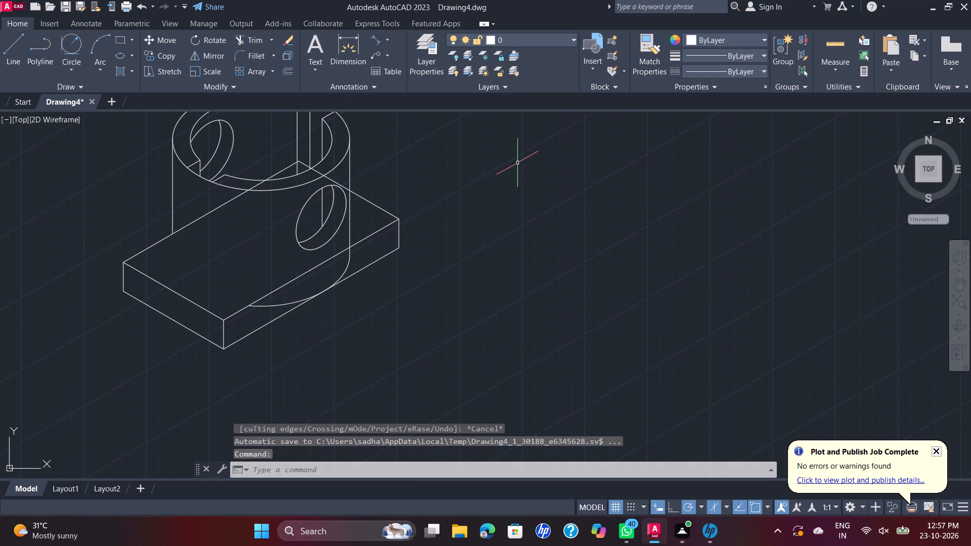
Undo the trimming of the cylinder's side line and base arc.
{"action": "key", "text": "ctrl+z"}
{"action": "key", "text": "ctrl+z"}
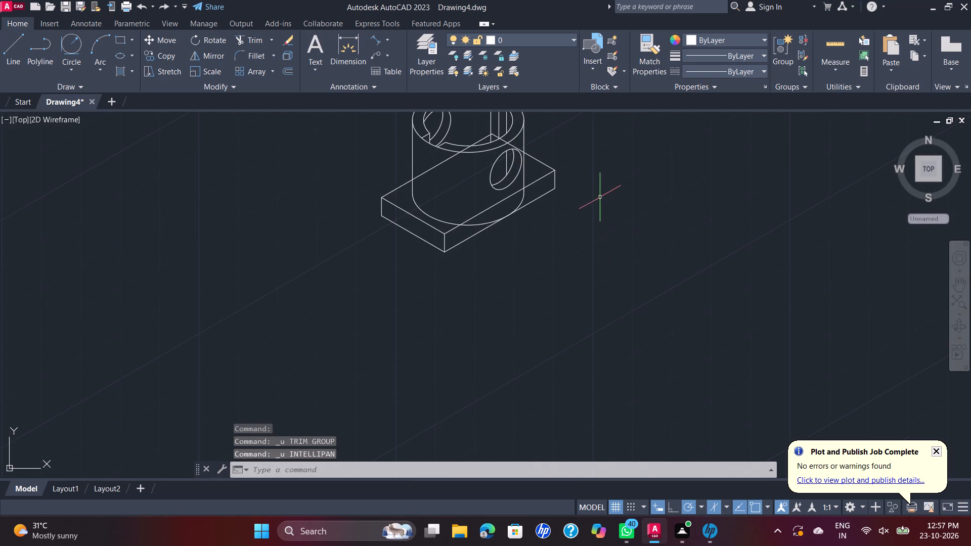
Copy the cylinder's outer top ellipse 60 straight down from its centre.
{"action": "middle_click_drag", "start_coordinate": [596, 190], "coordinate": [569, 270]}
{"action": "scroll", "coordinate": [501, 267], "scroll_direction": "up", "scroll_amount": 2}
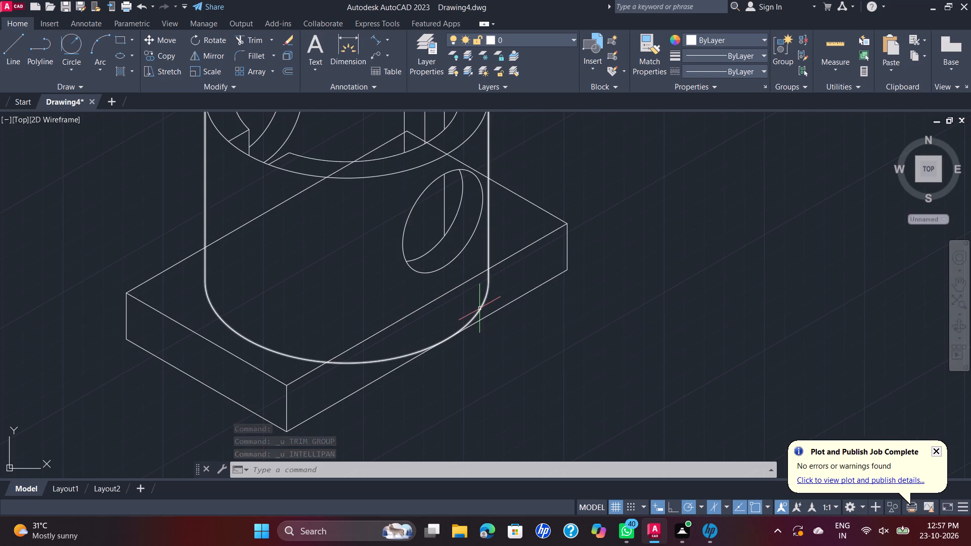
{"action": "scroll", "coordinate": [124, 65], "scroll_direction": "down", "scroll_amount": 1}
{"action": "scroll", "coordinate": [380, 304], "scroll_direction": "down", "scroll_amount": 1}
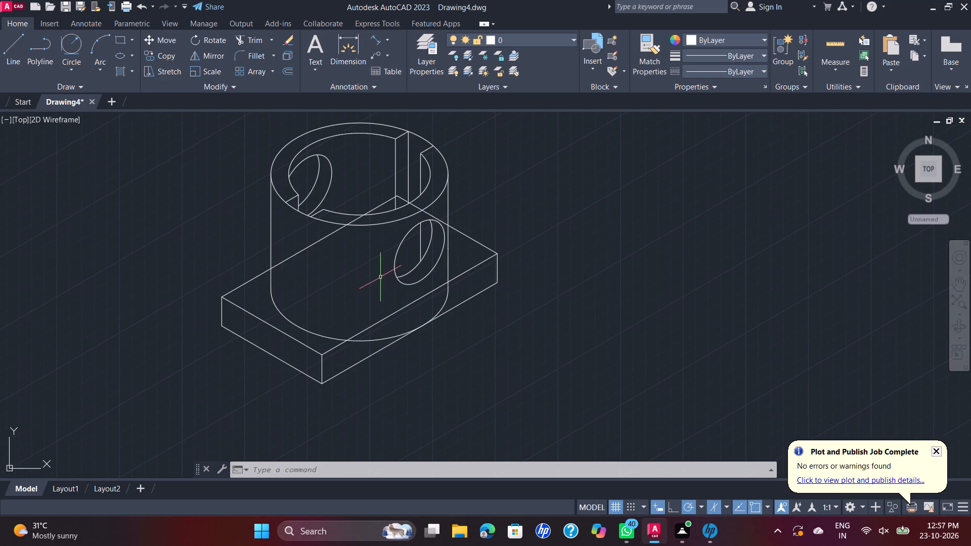
{"action": "left_click", "coordinate": [387, 222]}
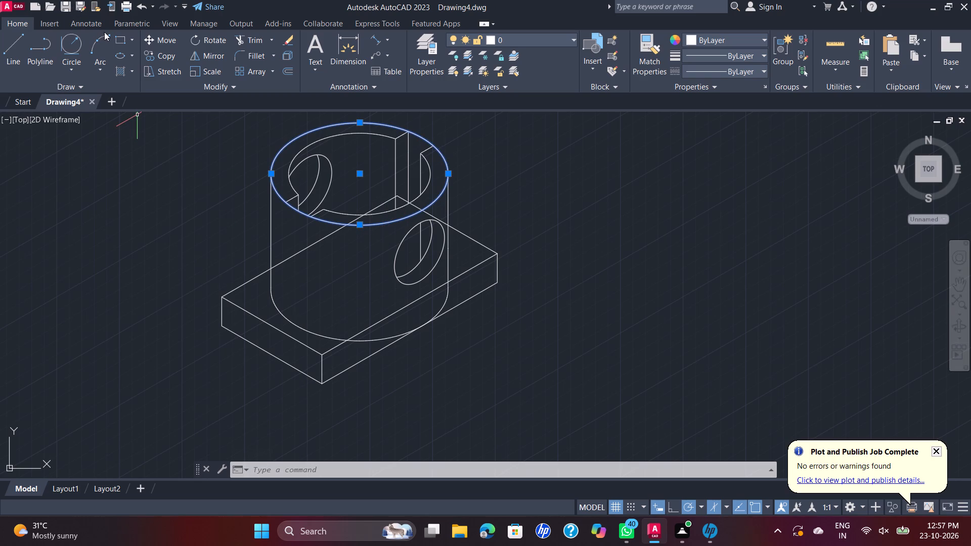
{"action": "left_click", "coordinate": [163, 54]}
{"action": "left_click", "coordinate": [361, 173]}
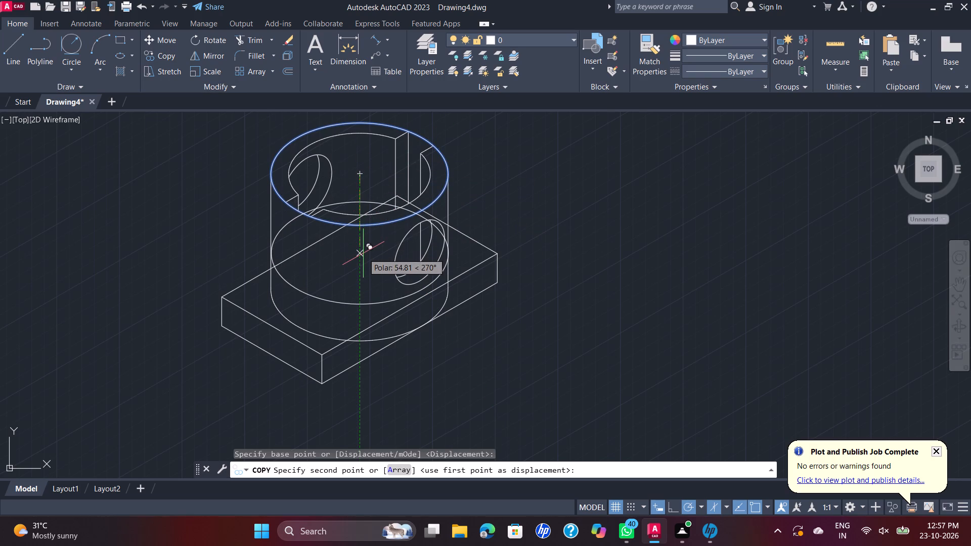
{"action": "type", "text": "60"}
{"action": "key", "text": "Return"}
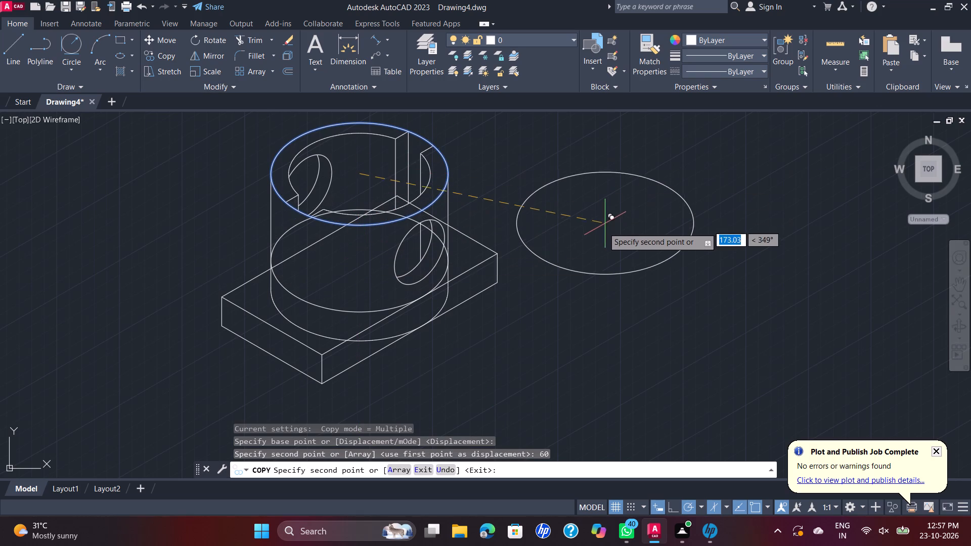
{"action": "key", "text": "grave"}
{"action": "key", "text": "Escape"}
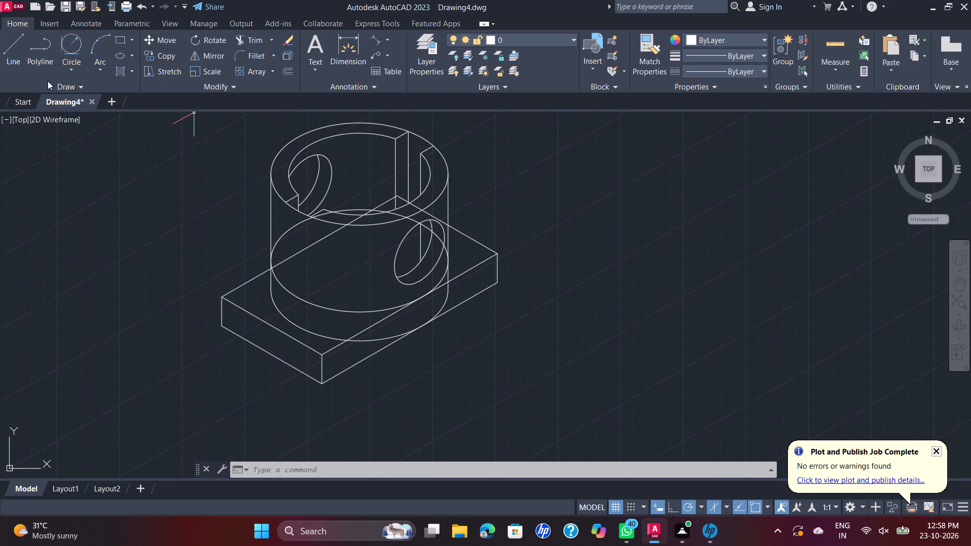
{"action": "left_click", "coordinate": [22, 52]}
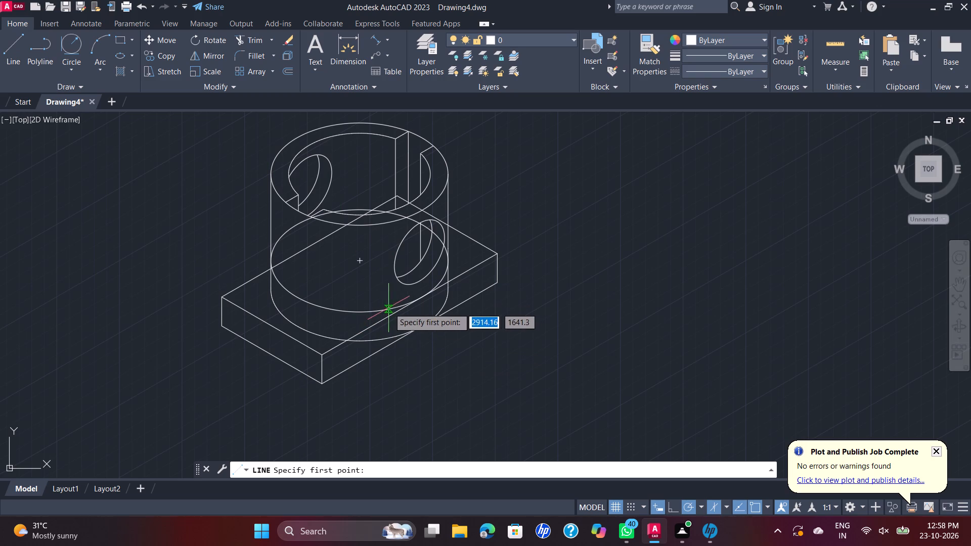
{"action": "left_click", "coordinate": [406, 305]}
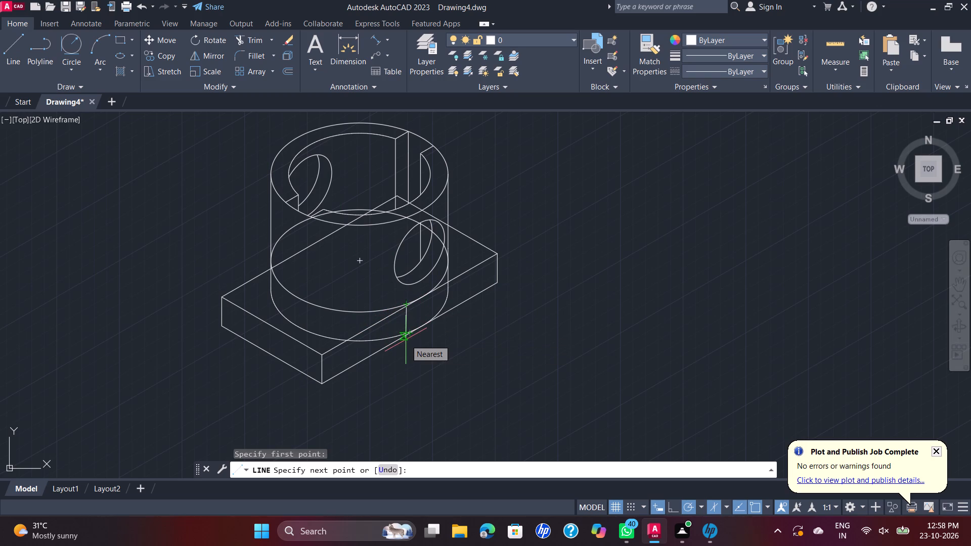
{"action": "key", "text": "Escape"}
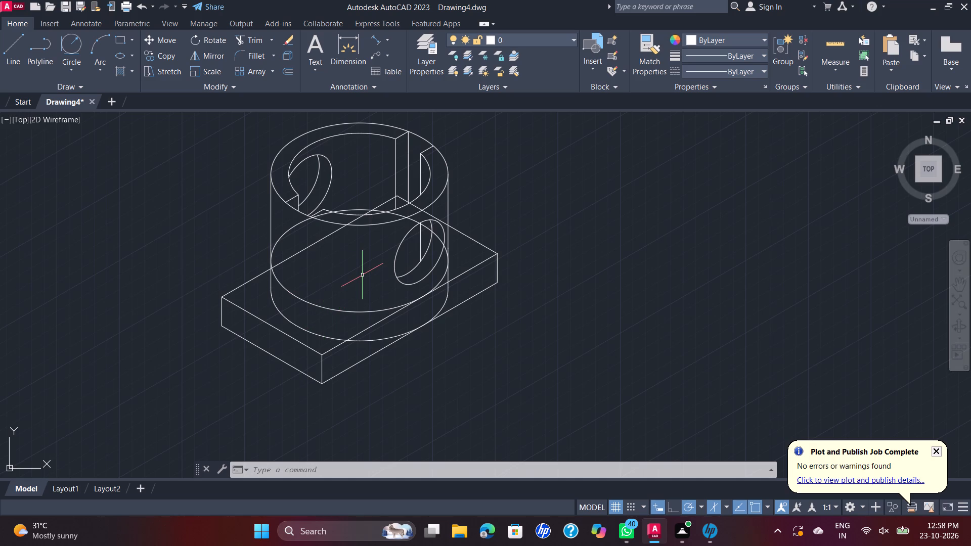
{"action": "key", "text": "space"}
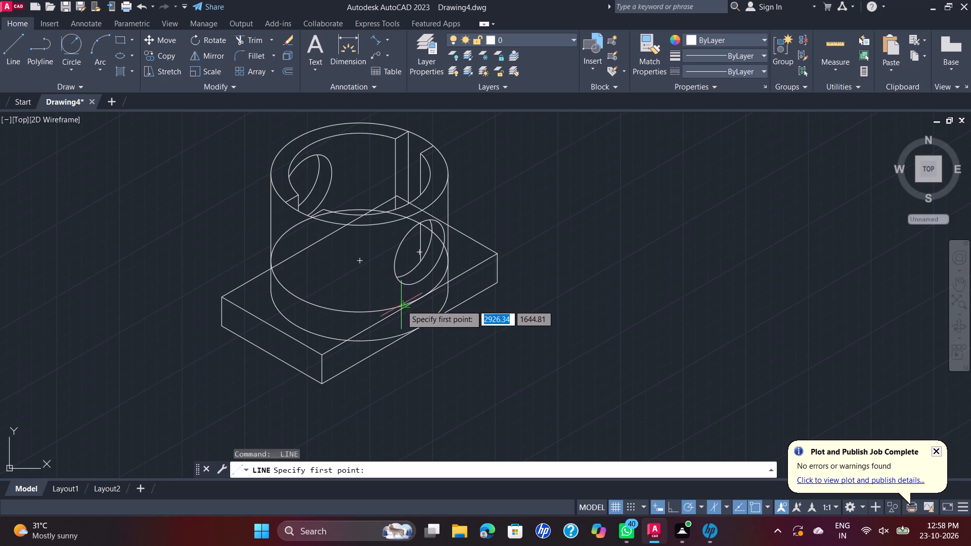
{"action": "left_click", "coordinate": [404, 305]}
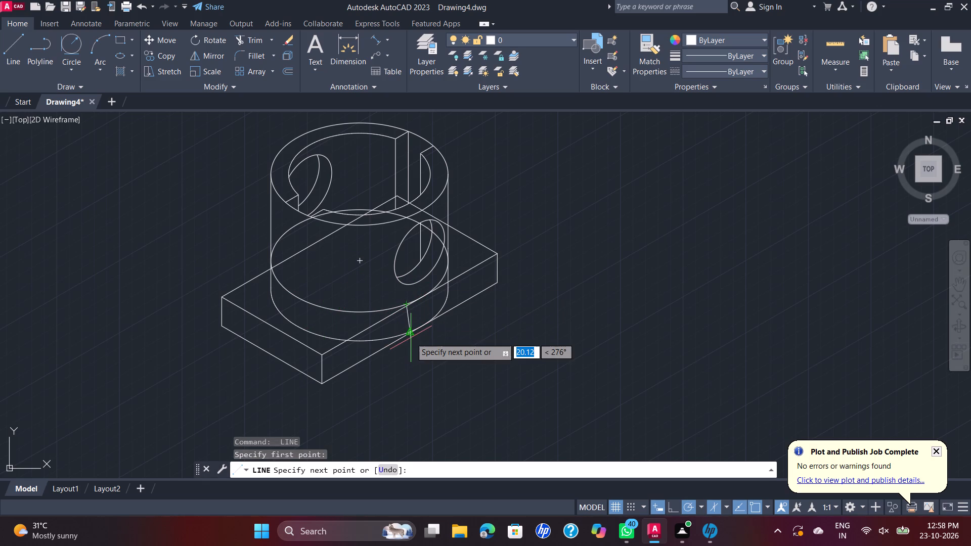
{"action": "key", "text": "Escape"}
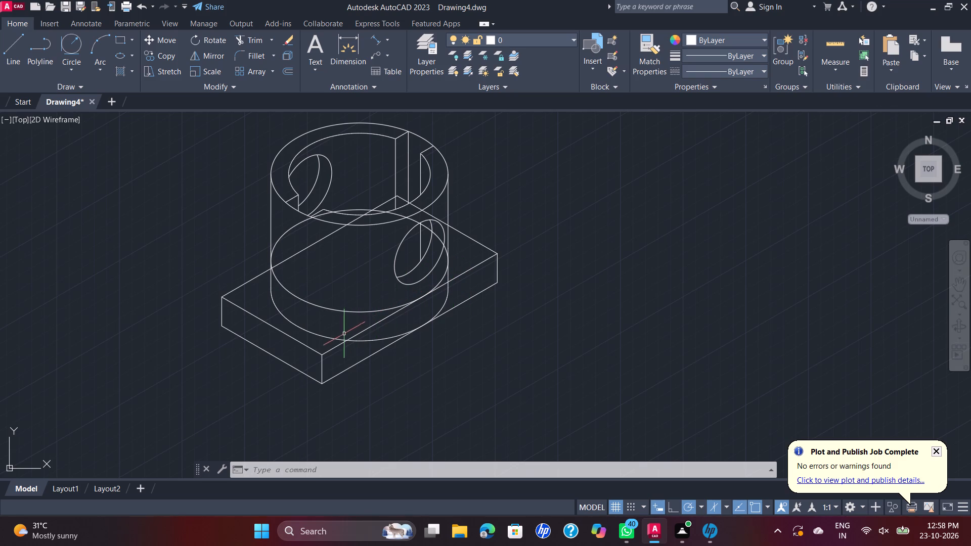
Move the copied lower ellipse 2 straight down from its centre.
{"action": "left_click", "coordinate": [307, 304]}
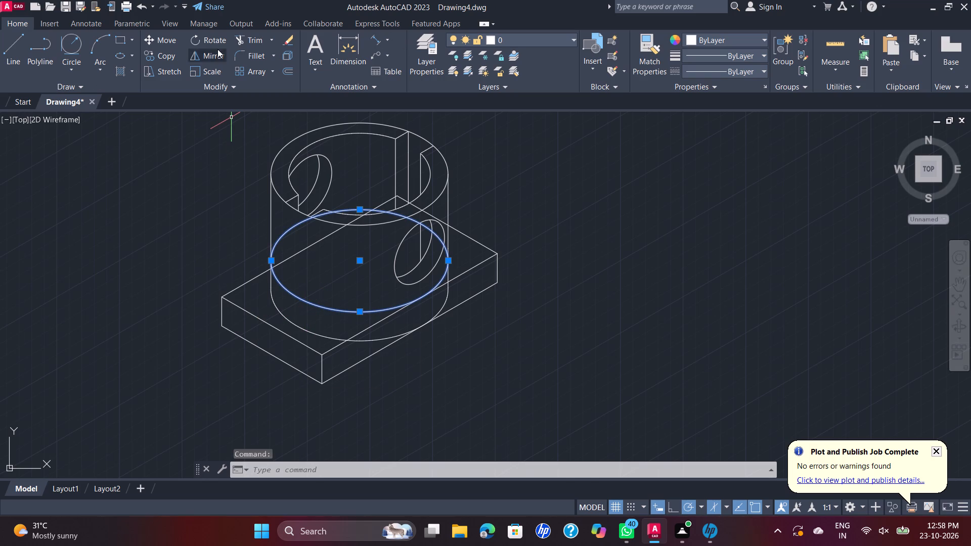
{"action": "left_click", "coordinate": [163, 44]}
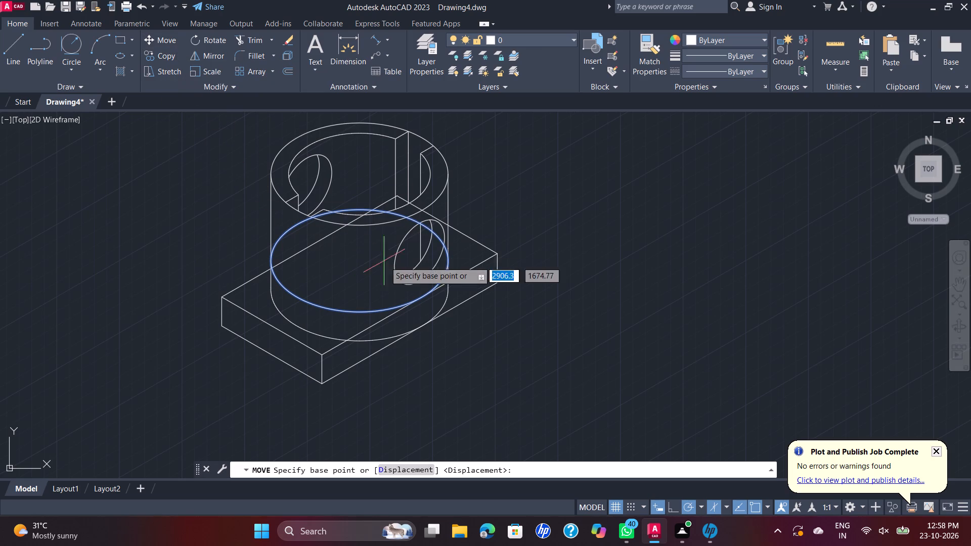
{"action": "left_click", "coordinate": [359, 261]}
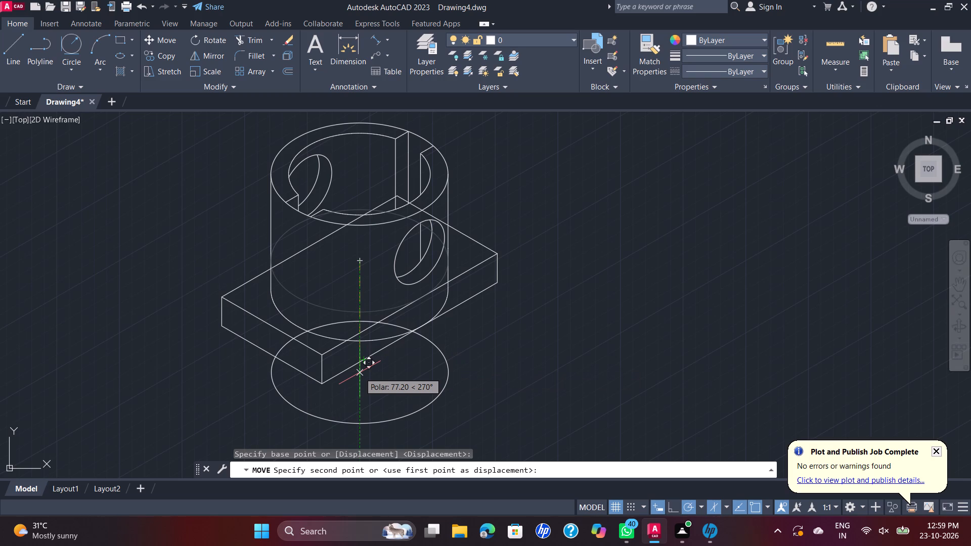
{"action": "key", "text": "2"}
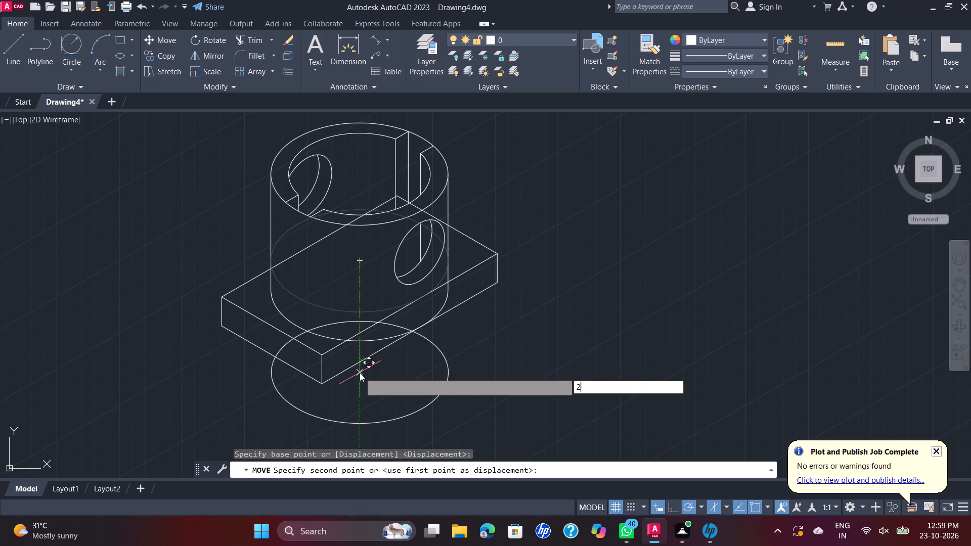
{"action": "key", "text": "Return"}
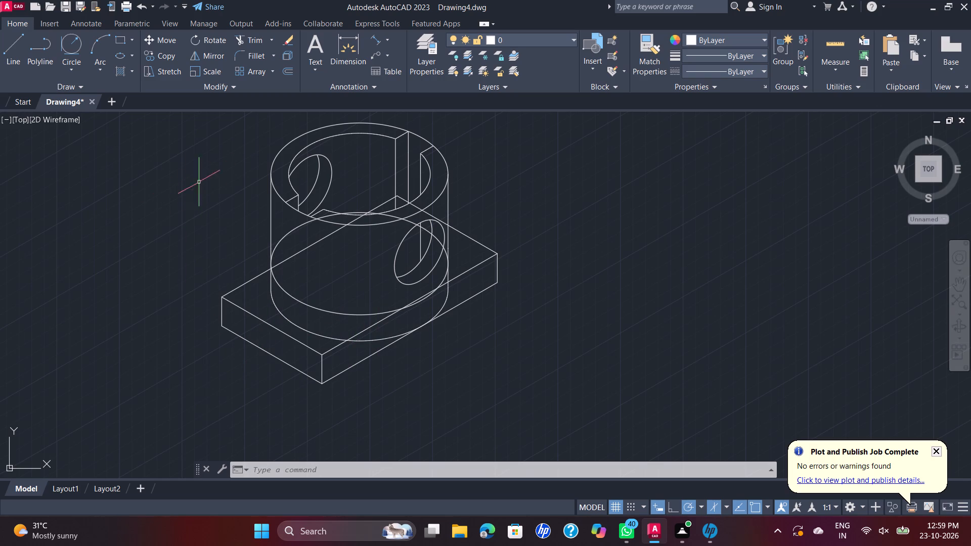
Draw a vertical line from the lowered ellipse, near its crossing with the block's top front edge, down past the bottom front edge.
{"action": "left_click", "coordinate": [14, 46]}
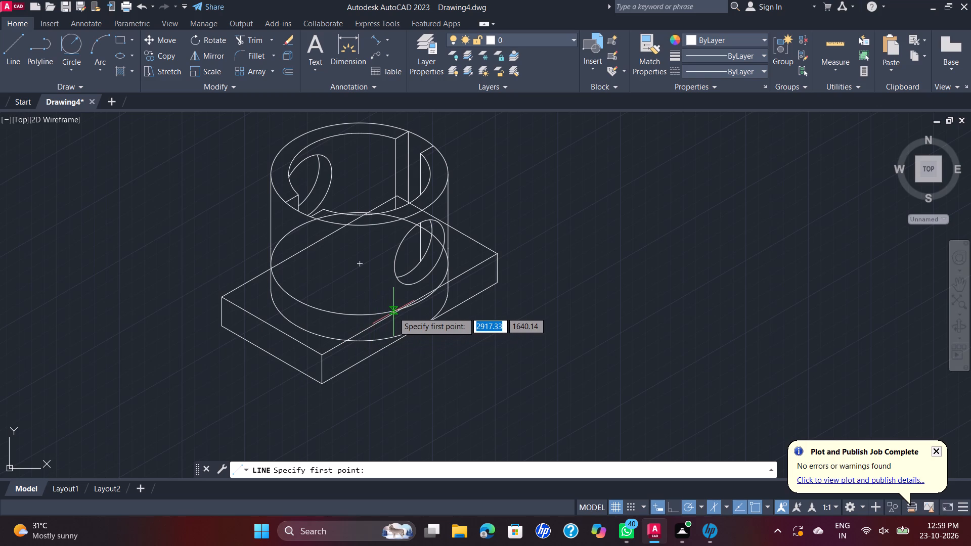
{"action": "scroll", "coordinate": [395, 313], "scroll_direction": "up", "scroll_amount": 2}
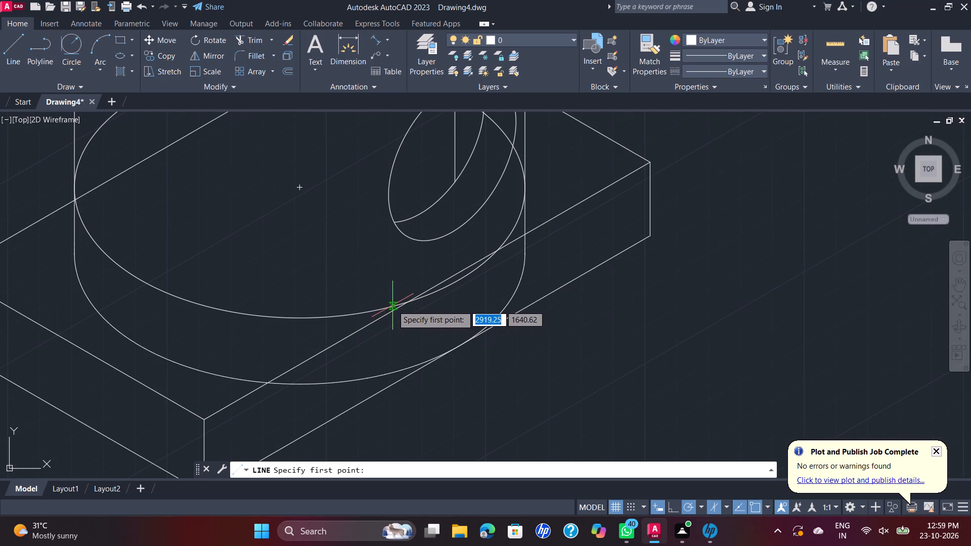
{"action": "left_click", "coordinate": [392, 305]}
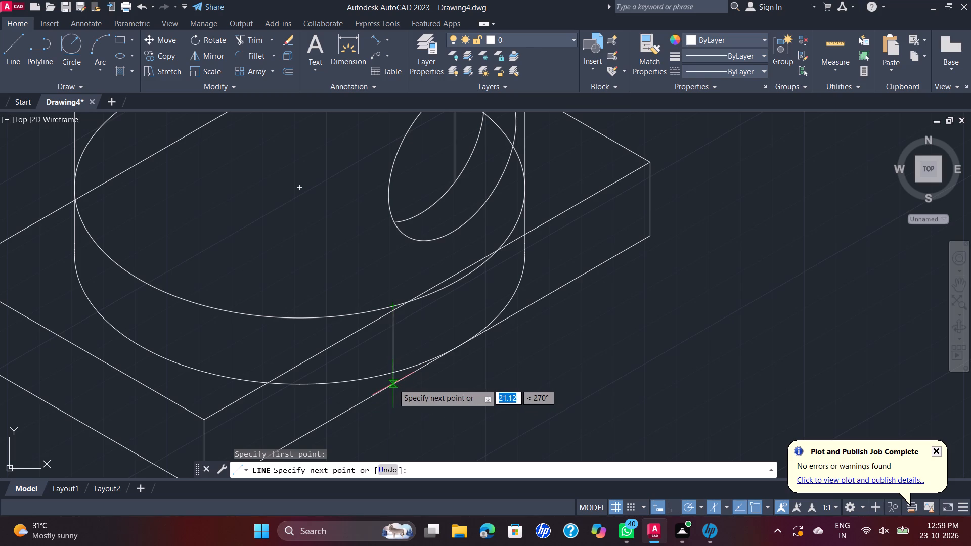
{"action": "left_click", "coordinate": [398, 407]}
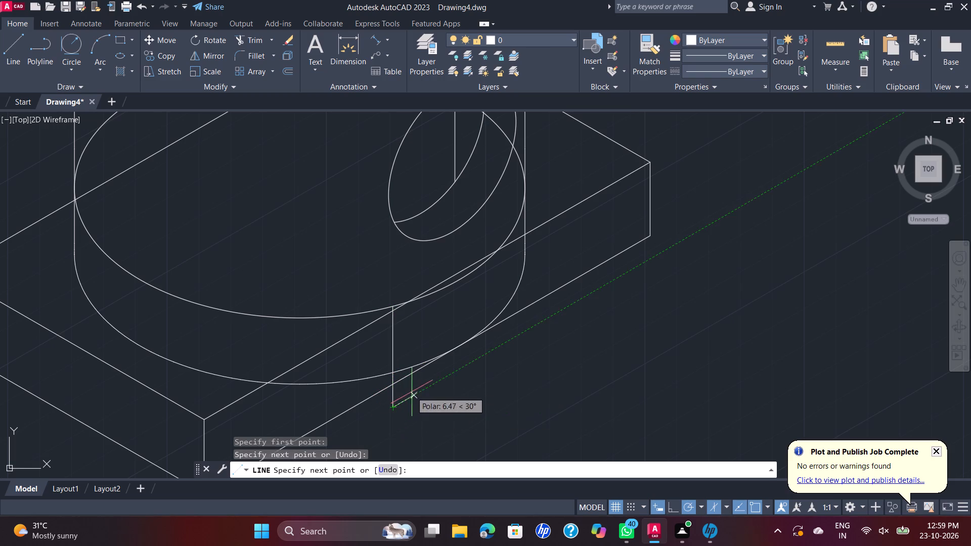
{"action": "key", "text": "Escape"}
{"action": "scroll", "coordinate": [363, 303], "scroll_direction": "down", "scroll_amount": 1}
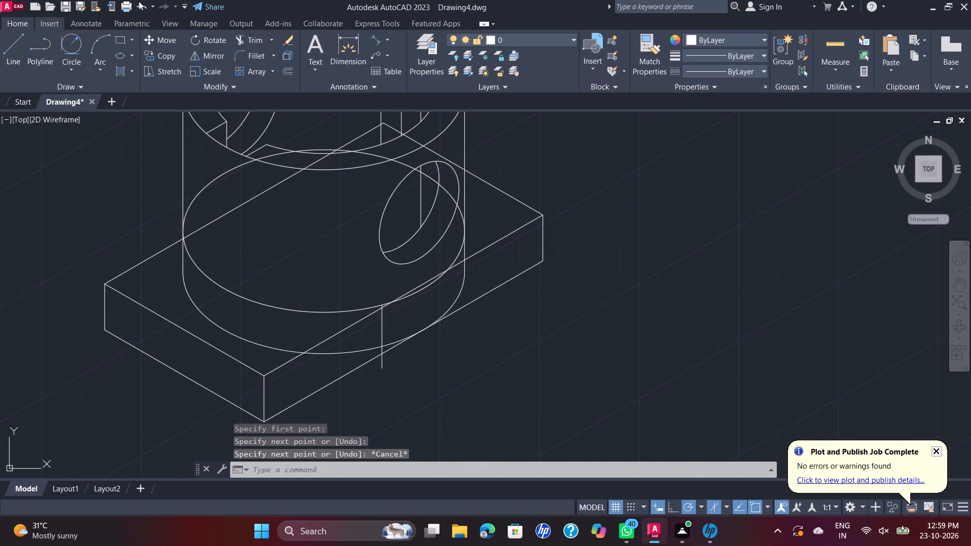
Trim the vertical line below the block, the base arc left of it, and the cylinder's left side line below the ellipse.
{"action": "left_click", "coordinate": [238, 39]}
{"action": "left_click", "coordinate": [382, 367]}
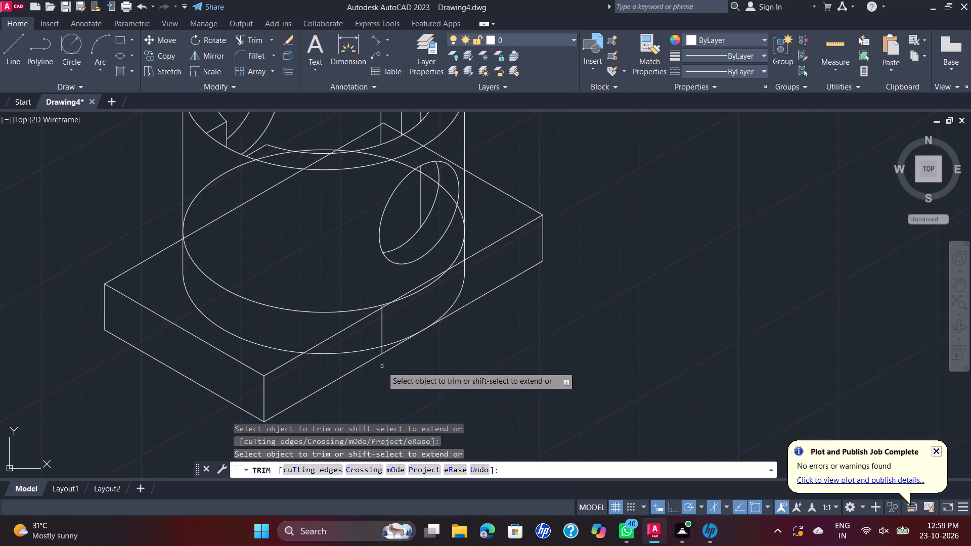
{"action": "left_click", "coordinate": [357, 350]}
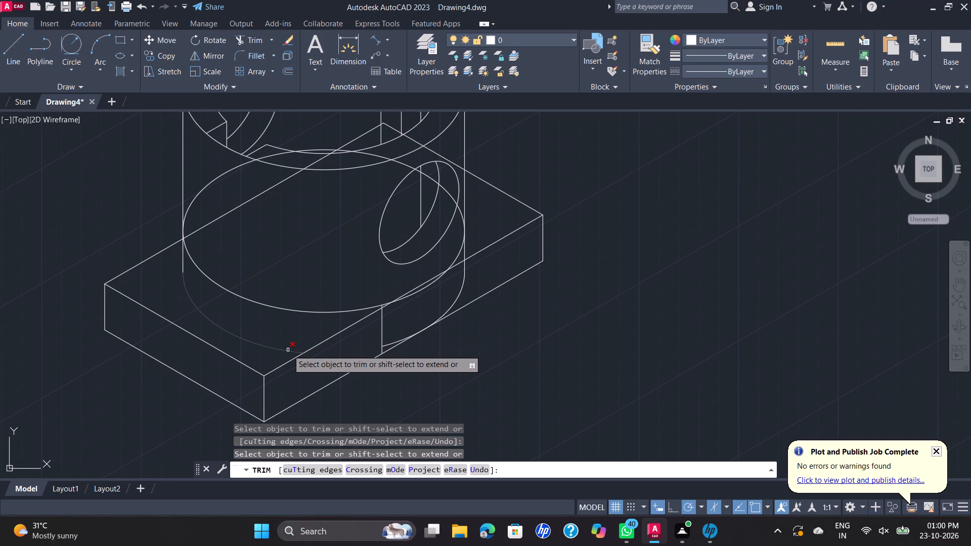
{"action": "left_click", "coordinate": [288, 350]}
{"action": "left_click", "coordinate": [183, 262]}
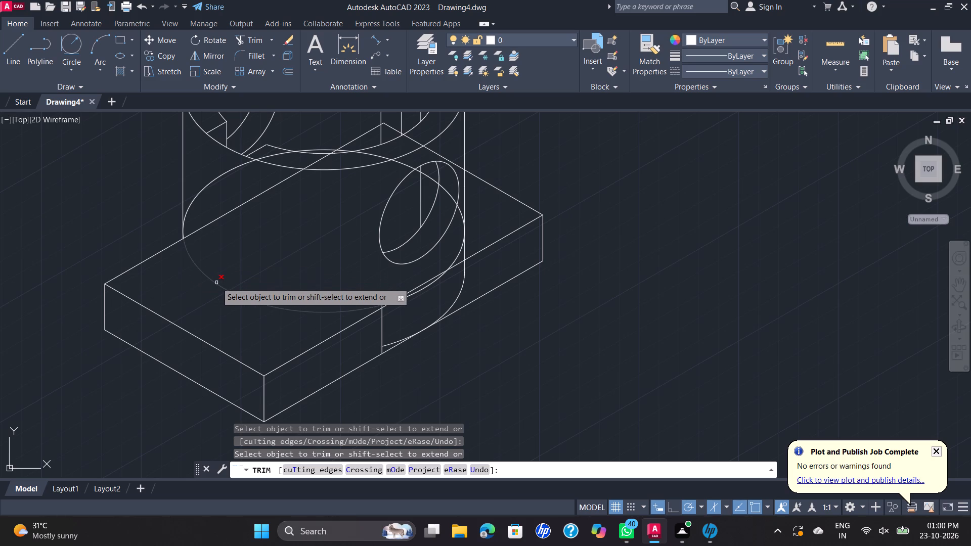
Trim the lowered ellipse beyond the vertical line and the block's top front edge between that line and the cylinder's right side line.
{"action": "scroll", "coordinate": [421, 293], "scroll_direction": "up", "scroll_amount": 2}
{"action": "left_click", "coordinate": [416, 285]}
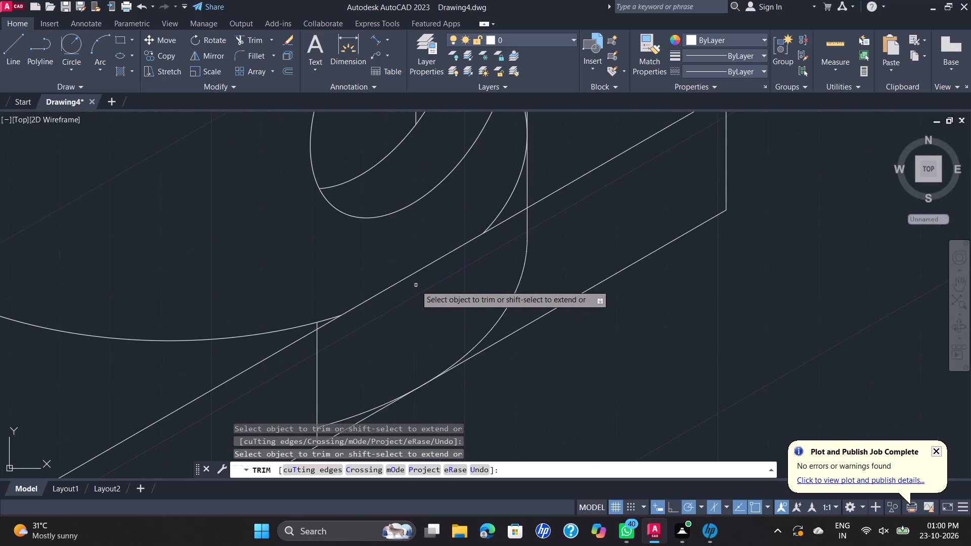
{"action": "left_click", "coordinate": [328, 320]}
{"action": "left_click", "coordinate": [333, 326]}
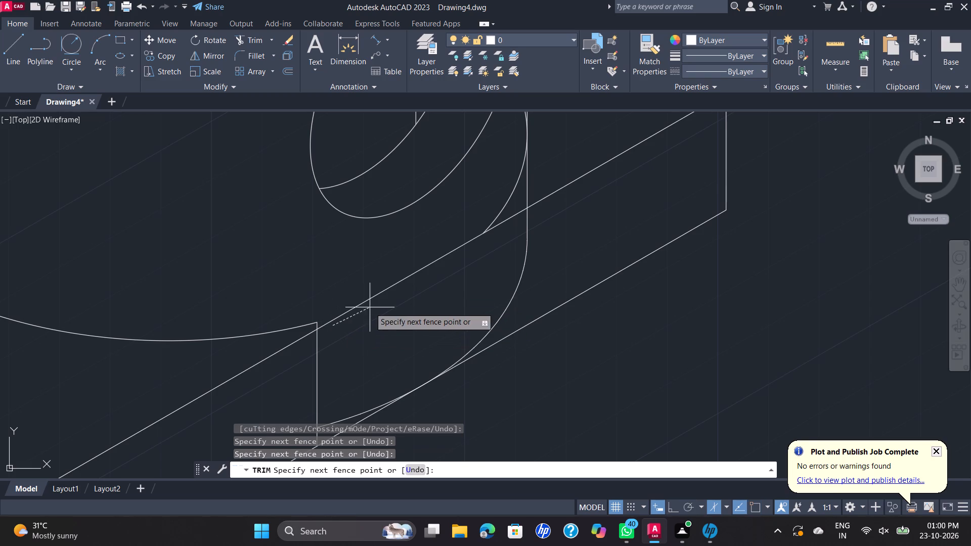
{"action": "left_click", "coordinate": [362, 298]}
{"action": "left_click", "coordinate": [479, 197]}
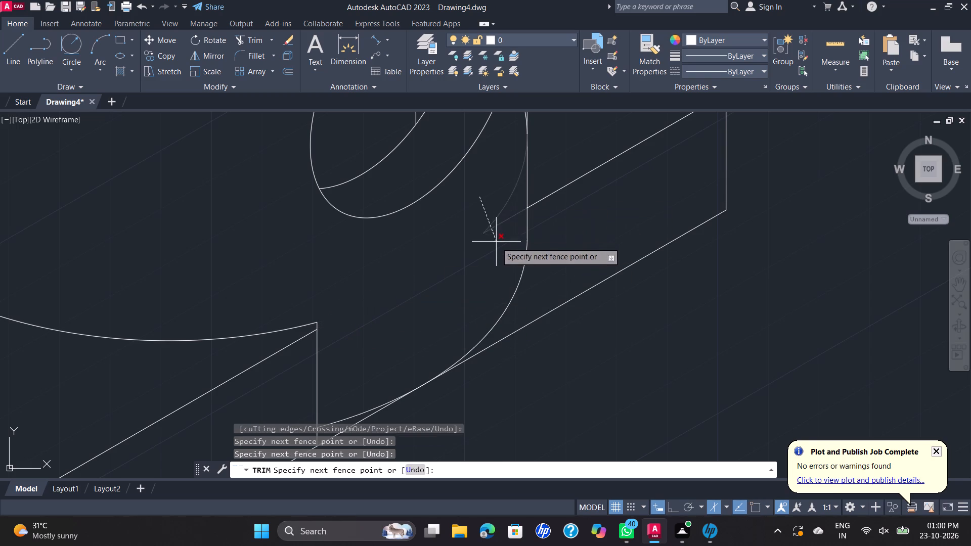
{"action": "left_click", "coordinate": [497, 242]}
Trim the lowered ellipse's remaining right arc beside and inside the side hole, and on back to the cylinder's inner rim.
{"action": "scroll", "coordinate": [504, 217], "scroll_direction": "down", "scroll_amount": 2}
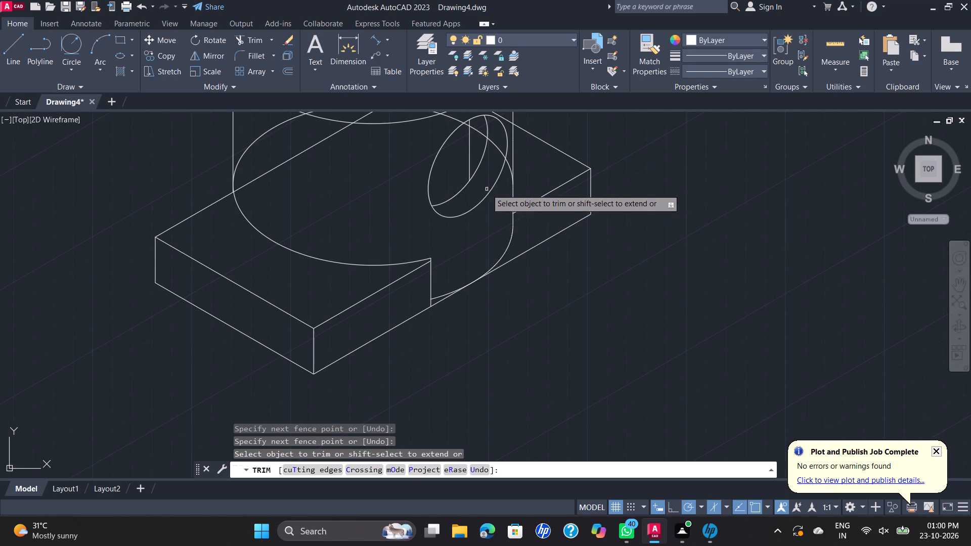
{"action": "middle_click_drag", "start_coordinate": [487, 189], "coordinate": [502, 312]}
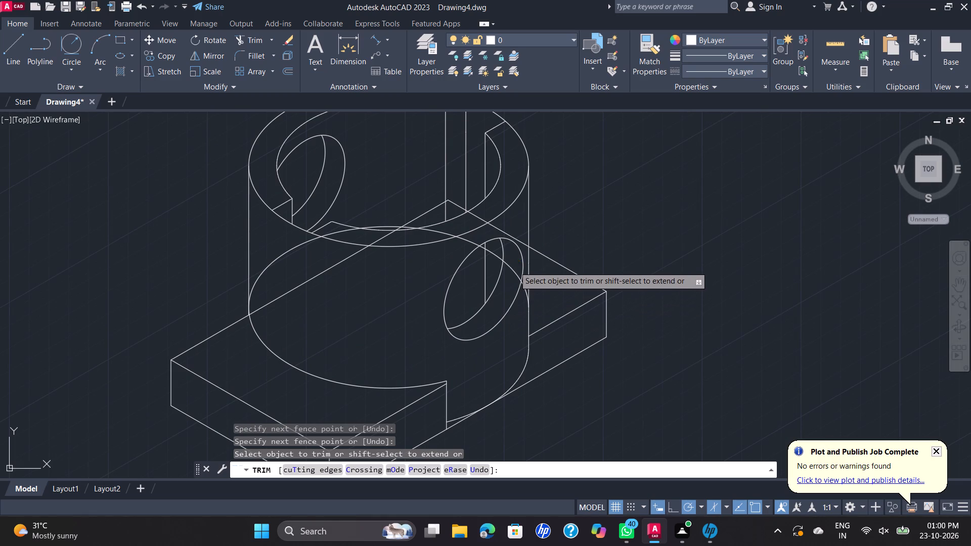
{"action": "left_click", "coordinate": [514, 266]}
{"action": "left_click", "coordinate": [511, 280]}
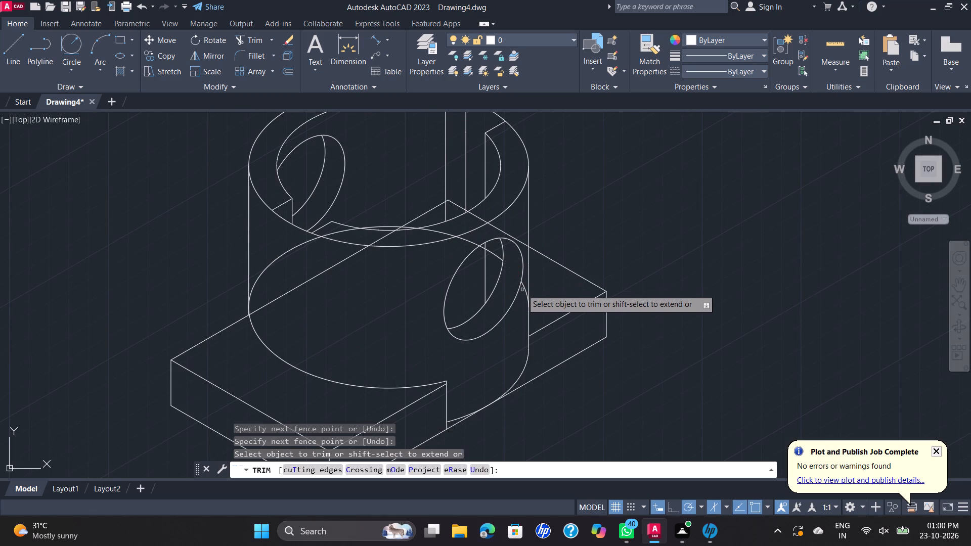
{"action": "left_click", "coordinate": [526, 287]}
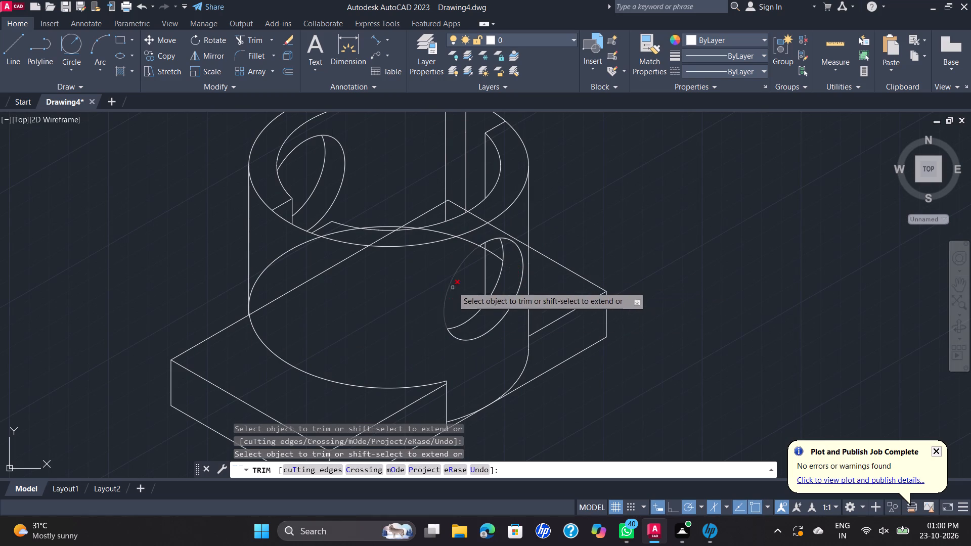
{"action": "left_click", "coordinate": [493, 253]}
{"action": "scroll", "coordinate": [466, 246], "scroll_direction": "up", "scroll_amount": 1}
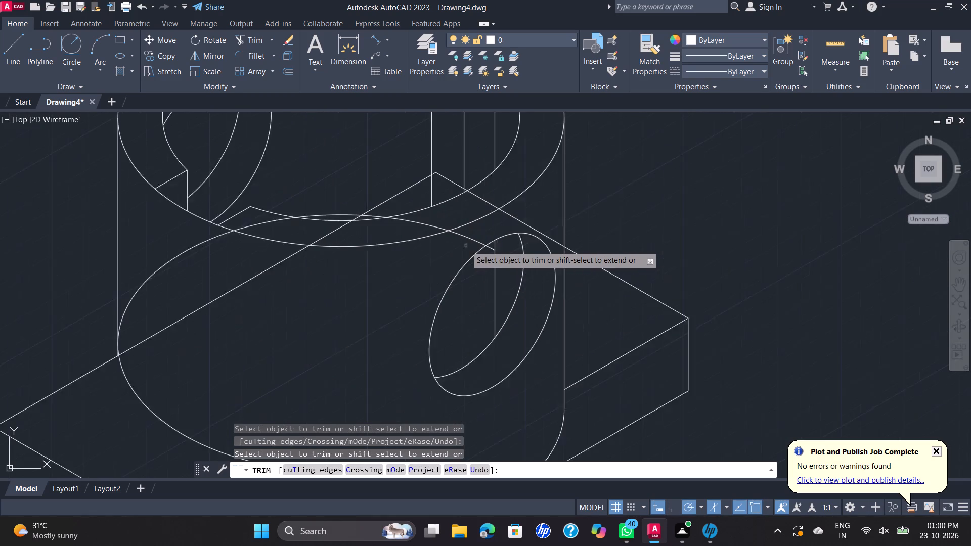
{"action": "scroll", "coordinate": [466, 246], "scroll_direction": "up", "scroll_amount": 1}
{"action": "left_click", "coordinate": [490, 233]}
{"action": "left_click", "coordinate": [457, 256]}
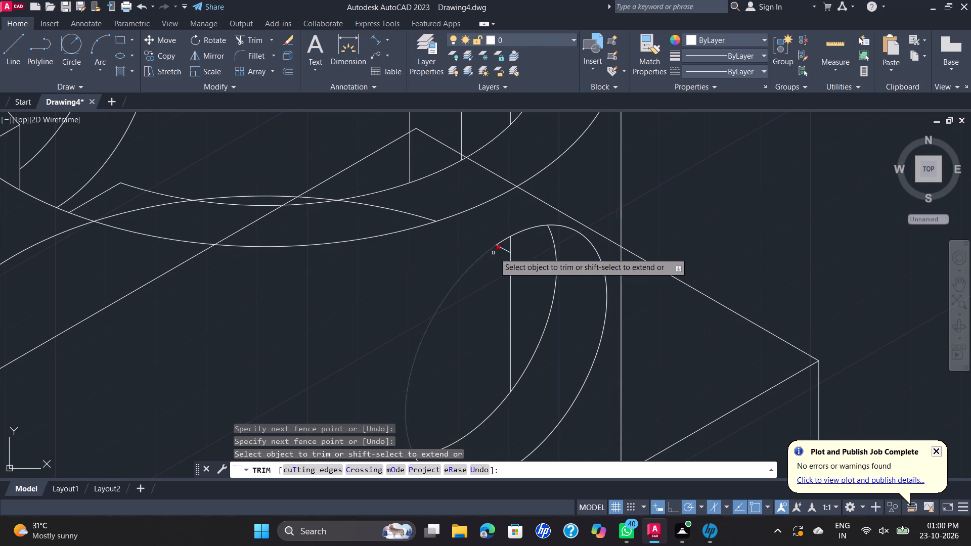
{"action": "left_click", "coordinate": [506, 249]}
{"action": "left_click_drag", "start_coordinate": [406, 203], "coordinate": [398, 208]}
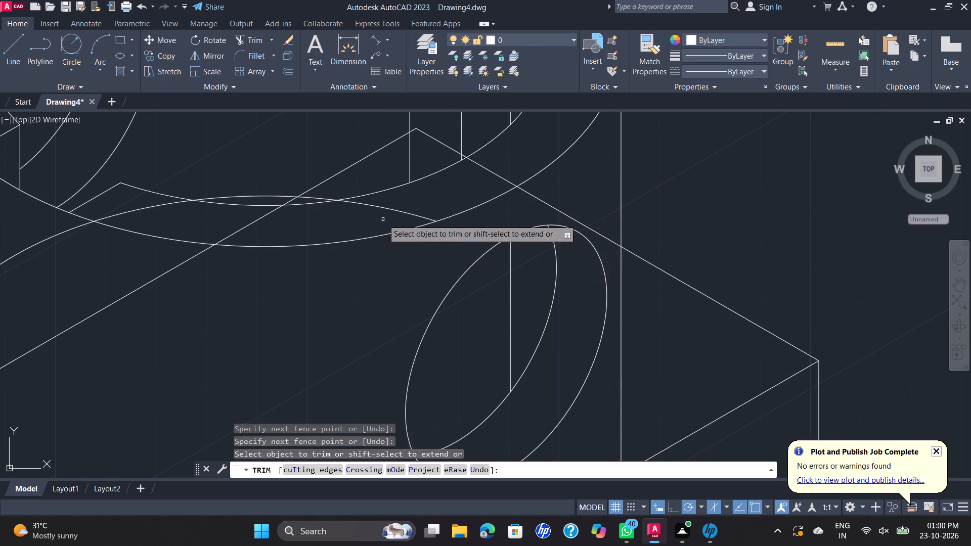
{"action": "left_click", "coordinate": [383, 219]}
{"action": "left_click", "coordinate": [406, 207]}
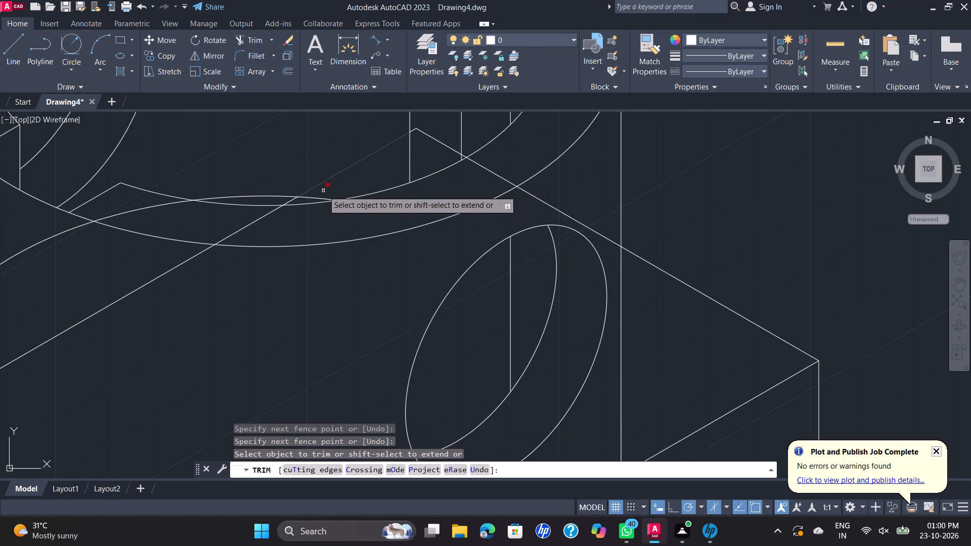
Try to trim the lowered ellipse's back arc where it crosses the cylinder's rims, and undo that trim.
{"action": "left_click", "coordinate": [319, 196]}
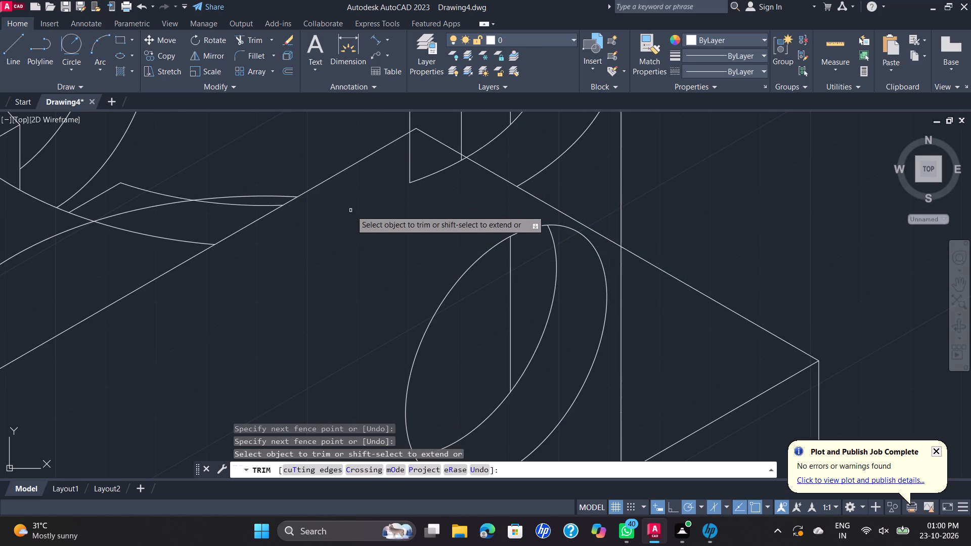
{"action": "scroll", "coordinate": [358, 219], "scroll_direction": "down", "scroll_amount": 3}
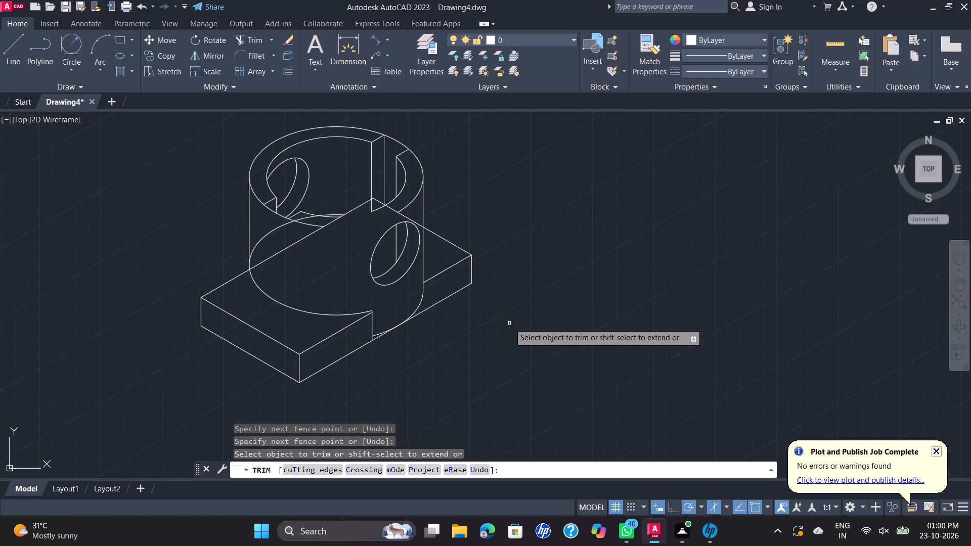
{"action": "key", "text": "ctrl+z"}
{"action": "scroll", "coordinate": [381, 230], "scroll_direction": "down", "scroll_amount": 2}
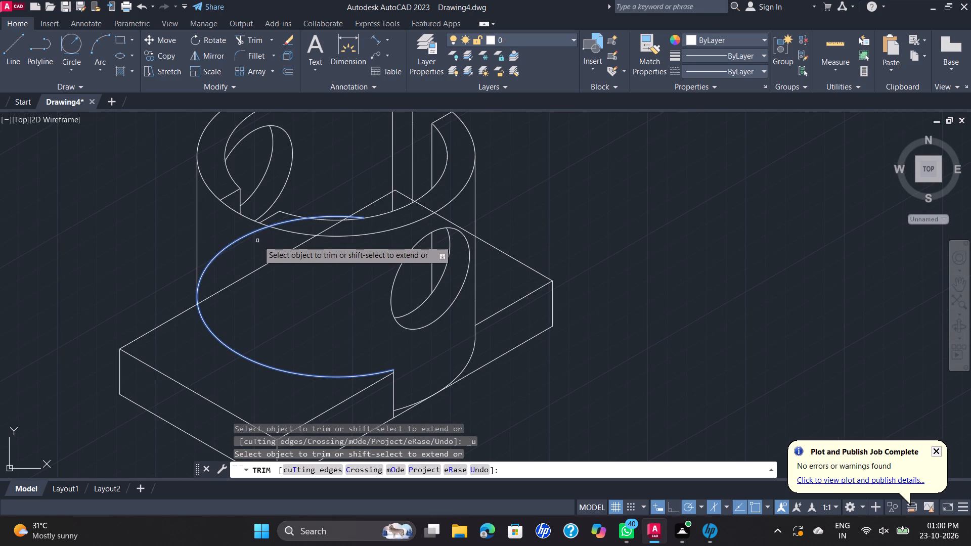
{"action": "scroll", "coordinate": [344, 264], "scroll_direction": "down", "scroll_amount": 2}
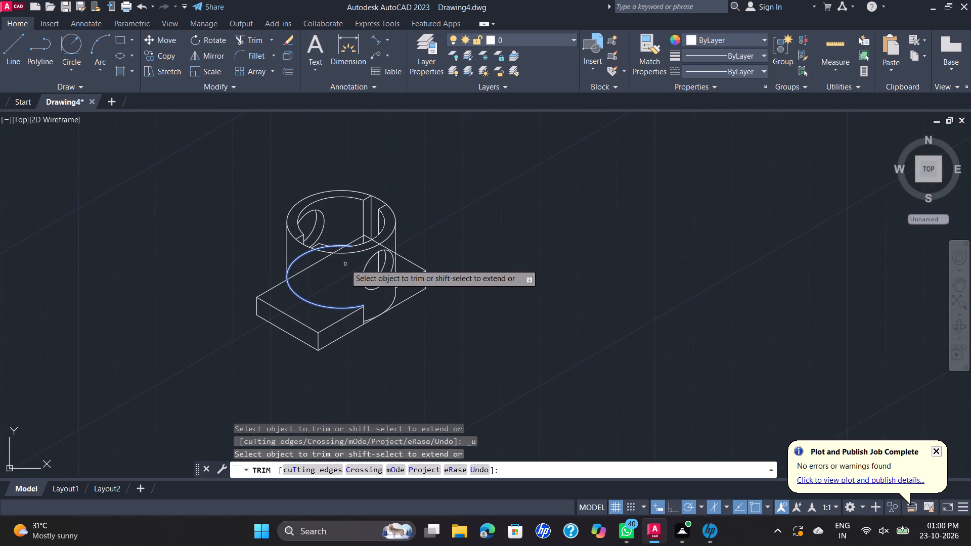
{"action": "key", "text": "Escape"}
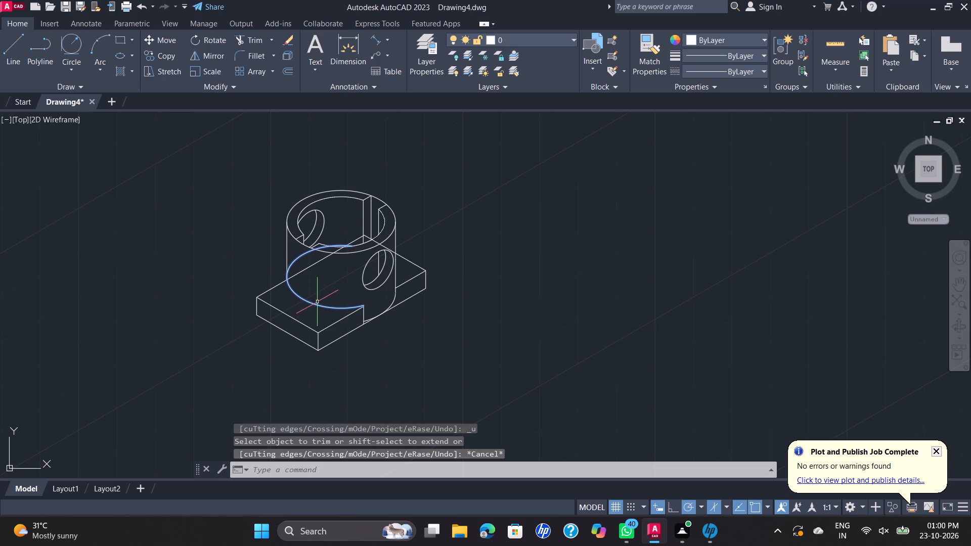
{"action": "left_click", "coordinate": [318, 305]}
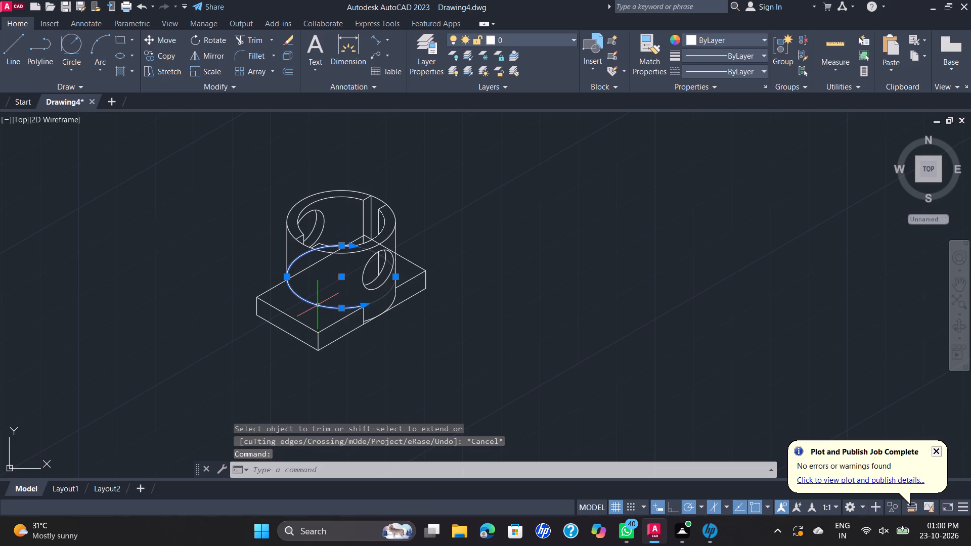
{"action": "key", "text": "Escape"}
Trim the lowered ellipse's remaining back arc from the inner rim round to the cylinder's left side line.
{"action": "middle_click_drag", "start_coordinate": [350, 273], "coordinate": [344, 325]}
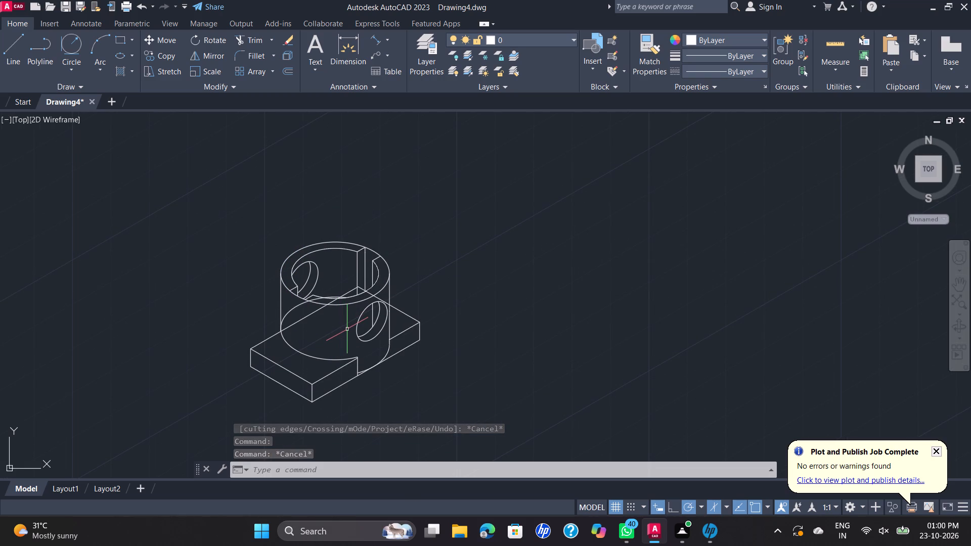
{"action": "key", "text": "space"}
{"action": "scroll", "coordinate": [322, 317], "scroll_direction": "up", "scroll_amount": 2}
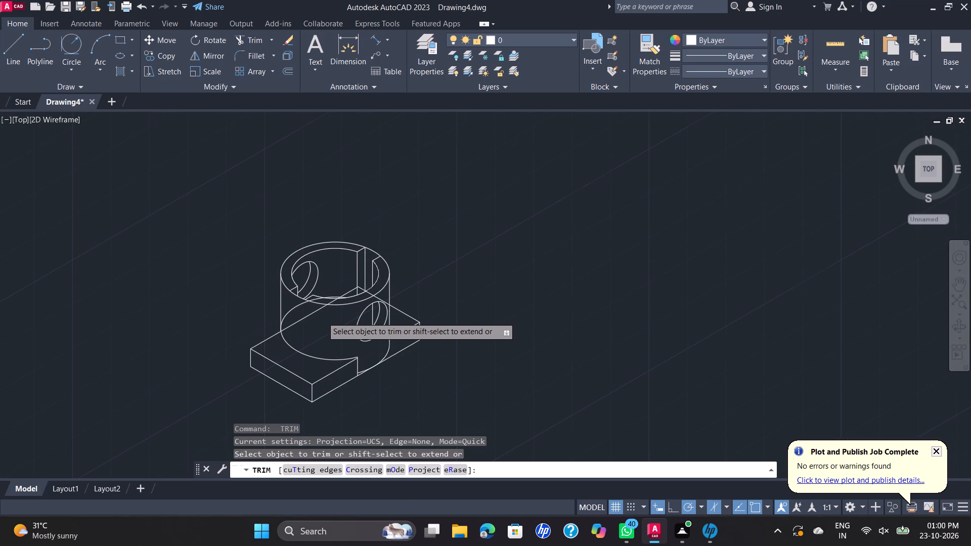
{"action": "scroll", "coordinate": [357, 269], "scroll_direction": "up", "scroll_amount": 2}
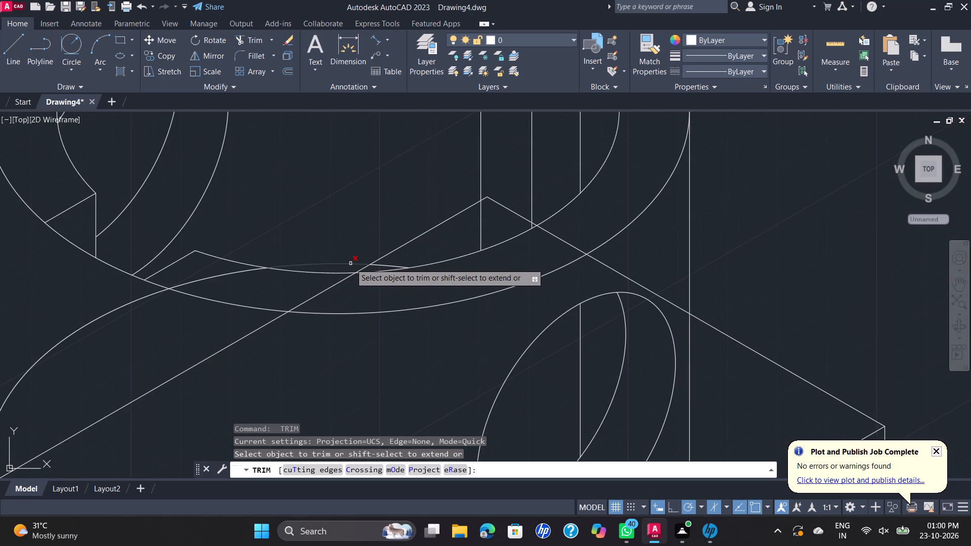
{"action": "left_click", "coordinate": [350, 263]}
{"action": "left_click", "coordinate": [385, 265]}
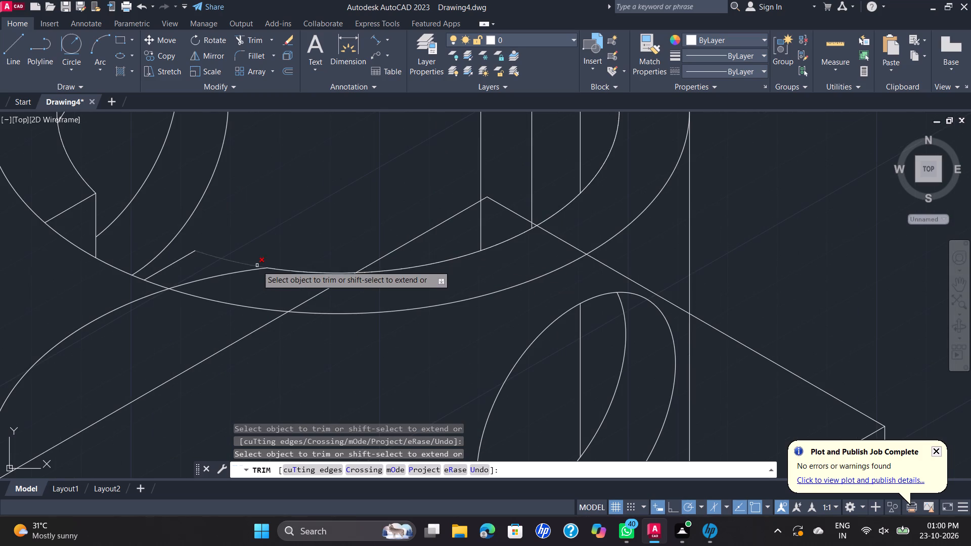
{"action": "left_click", "coordinate": [245, 271]}
{"action": "scroll", "coordinate": [244, 271], "scroll_direction": "down", "scroll_amount": 2}
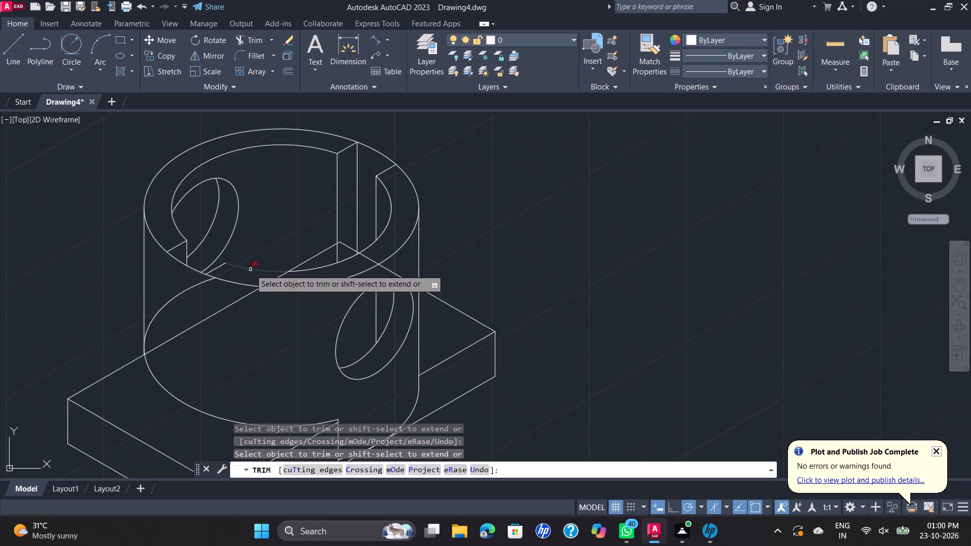
{"action": "left_click", "coordinate": [175, 299]}
{"action": "scroll", "coordinate": [179, 299], "scroll_direction": "down", "scroll_amount": 1}
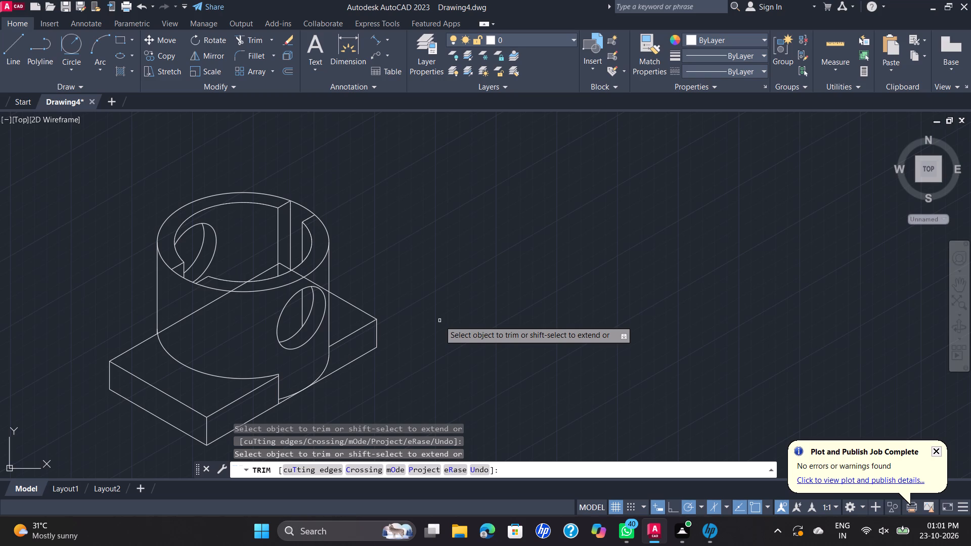
{"action": "key", "text": "Escape"}
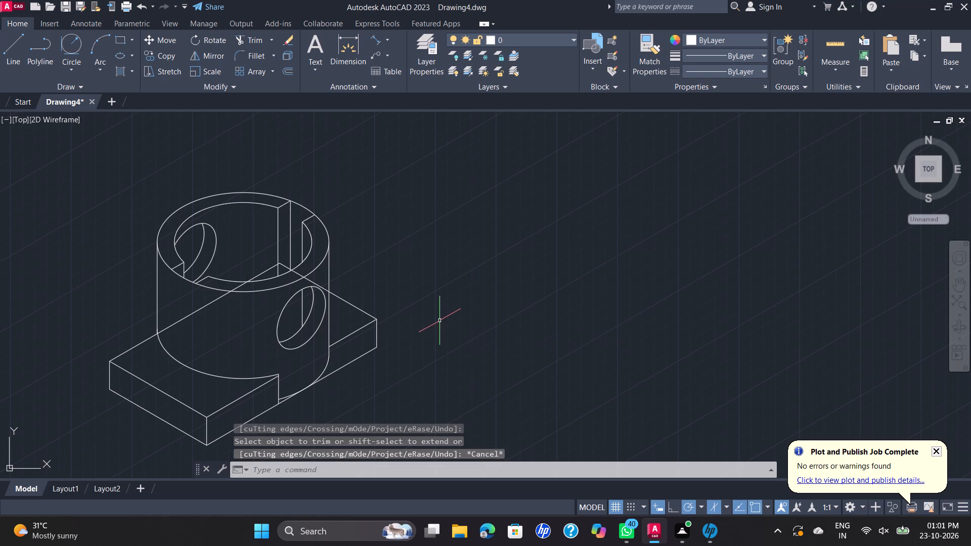
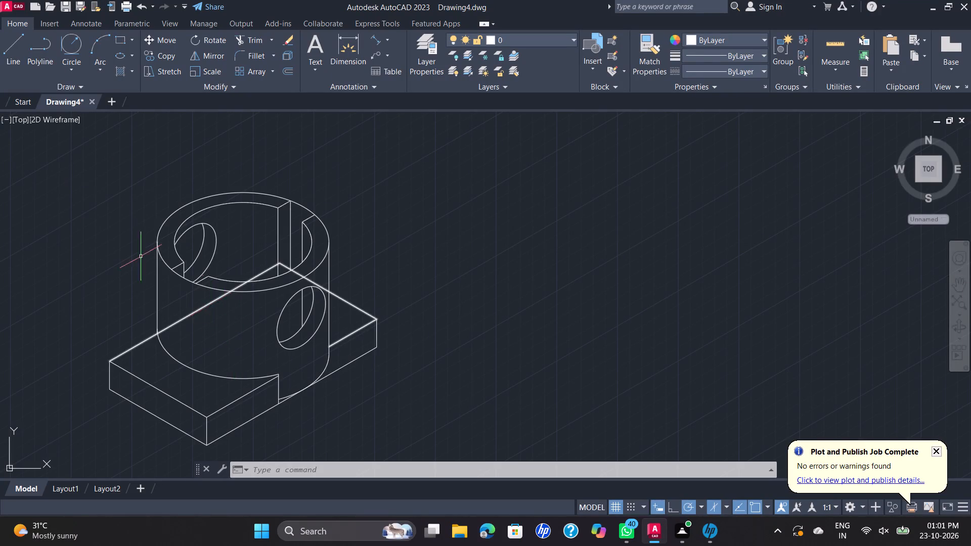
Trim the block's long top back edge where it crosses the cylinder wall between the inner and outer rims.
{"action": "left_click", "coordinate": [248, 37]}
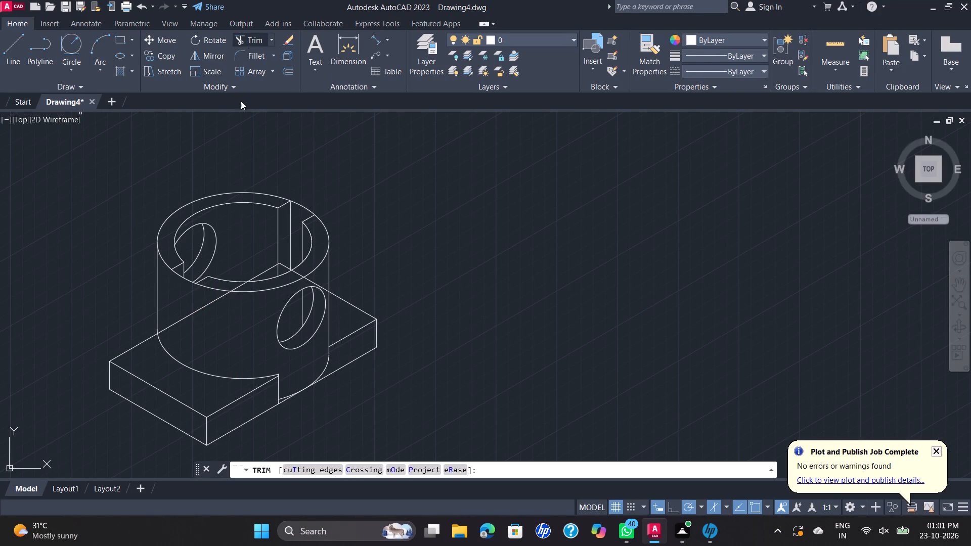
{"action": "scroll", "coordinate": [246, 317], "scroll_direction": "up", "scroll_amount": 2}
{"action": "left_click", "coordinate": [223, 243]}
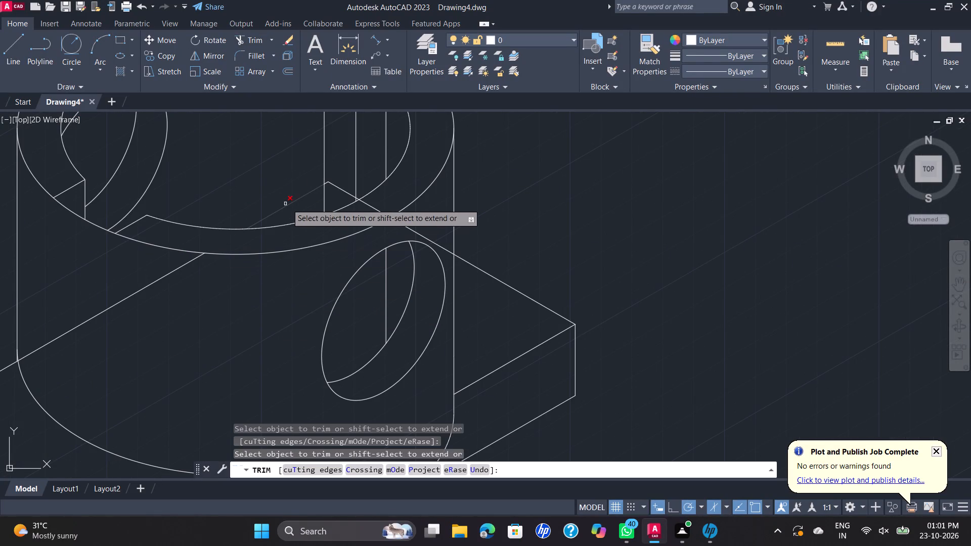
{"action": "scroll", "coordinate": [289, 203], "scroll_direction": "down", "scroll_amount": 3}
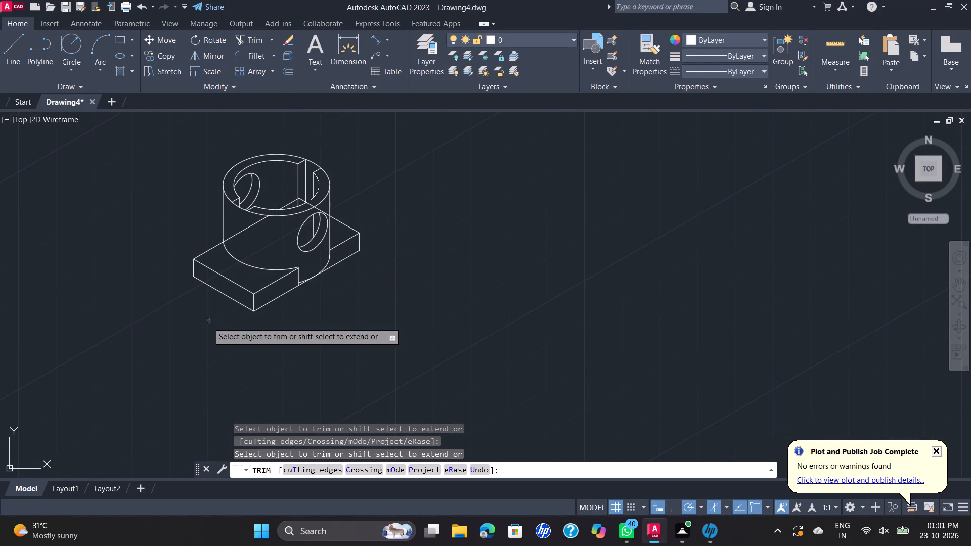
{"action": "middle_click_drag", "start_coordinate": [278, 243], "coordinate": [280, 277]}
{"action": "scroll", "coordinate": [283, 278], "scroll_direction": "up", "scroll_amount": 2}
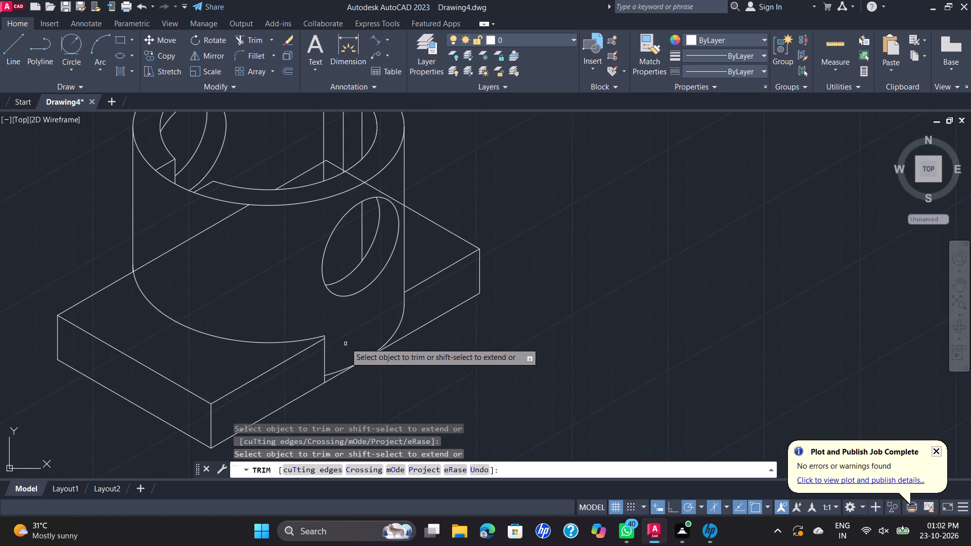
{"action": "key", "text": "Escape"}
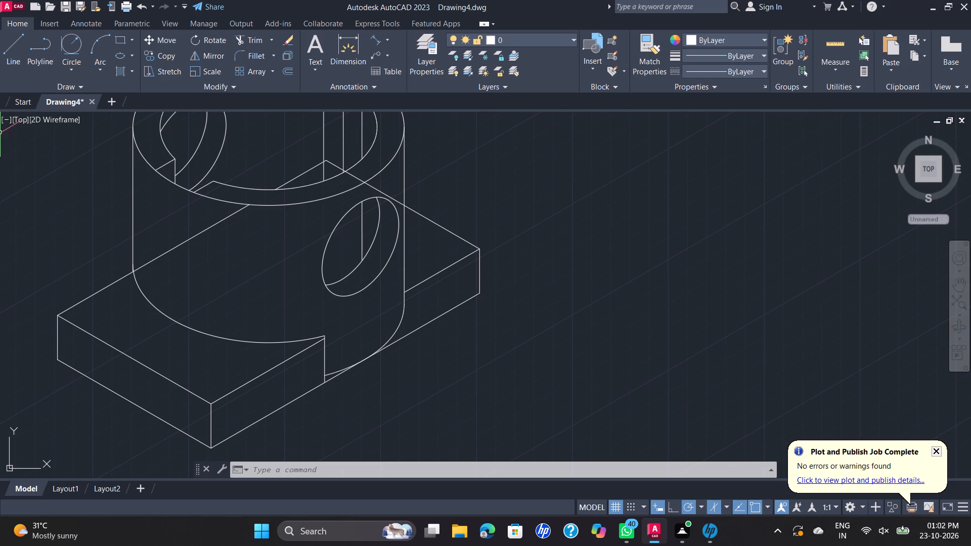
Draw a 5-long line from the midpoint of the block's short top left edge along that edge toward its back corner.
{"action": "left_click", "coordinate": [8, 54]}
{"action": "left_click", "coordinate": [134, 361]}
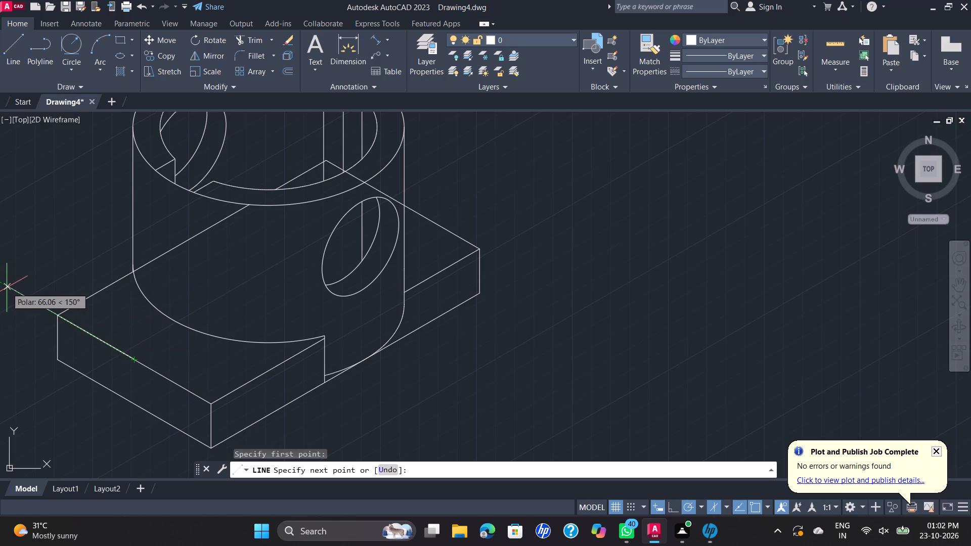
{"action": "key", "text": "5"}
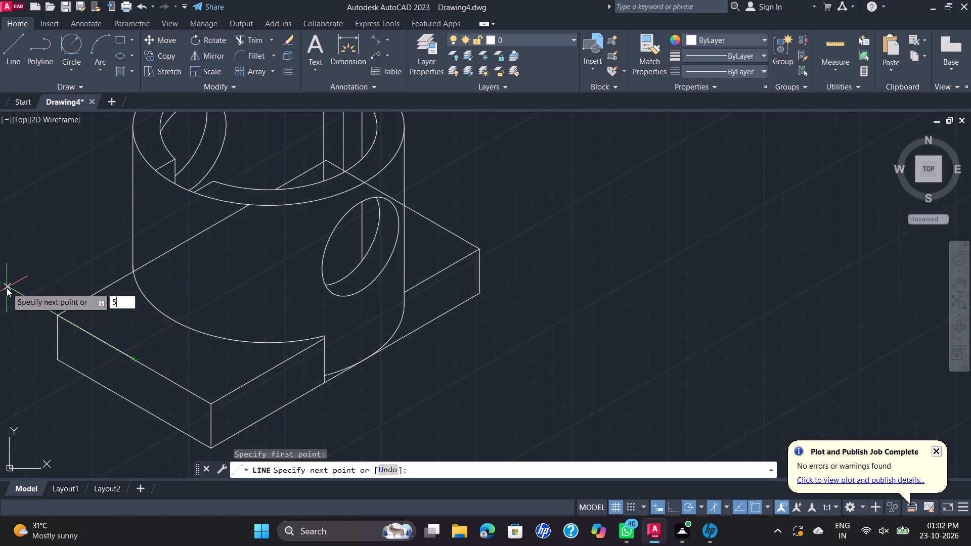
{"action": "key", "text": "Return"}
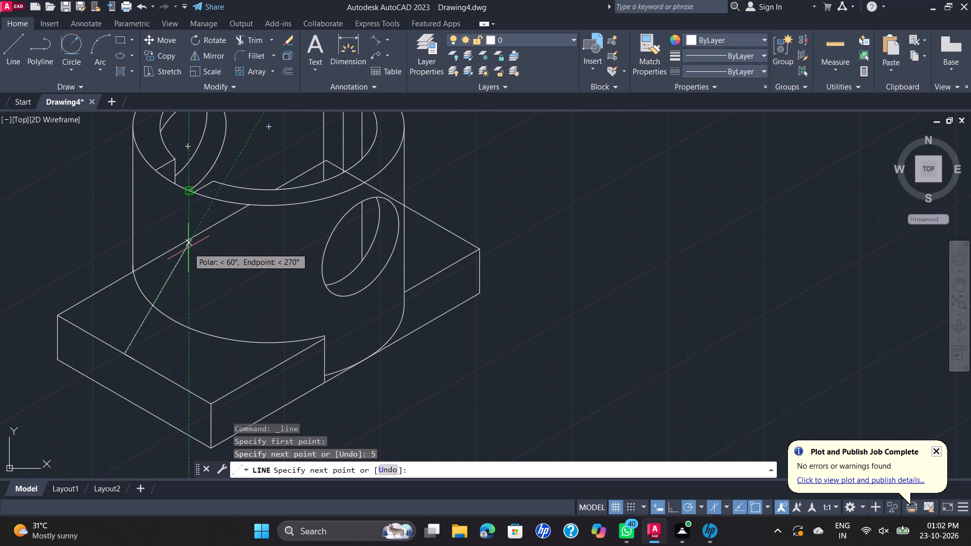
{"action": "key", "text": "Escape"}
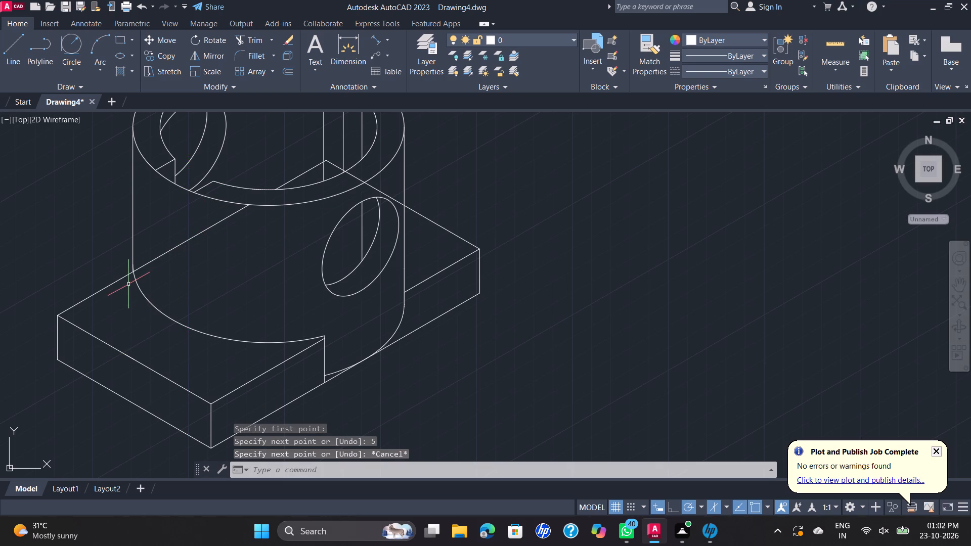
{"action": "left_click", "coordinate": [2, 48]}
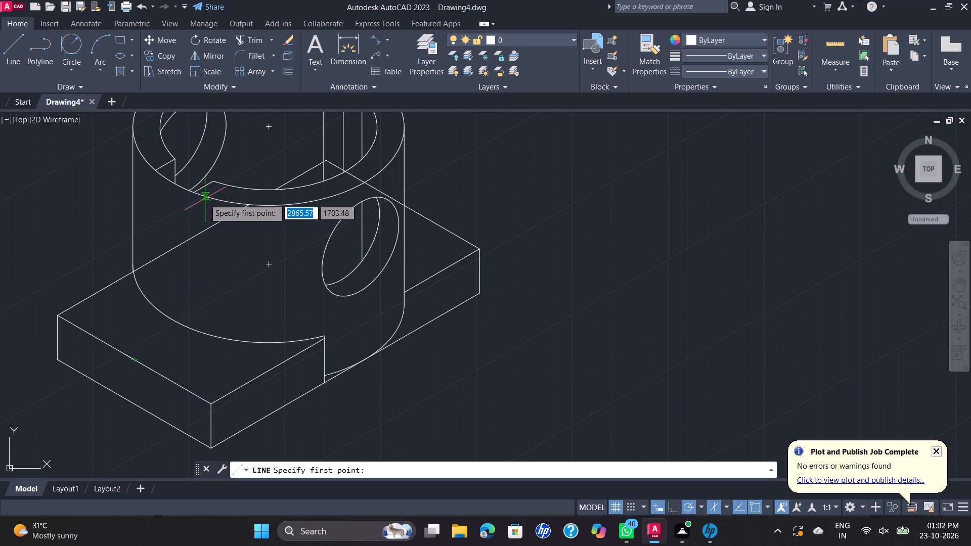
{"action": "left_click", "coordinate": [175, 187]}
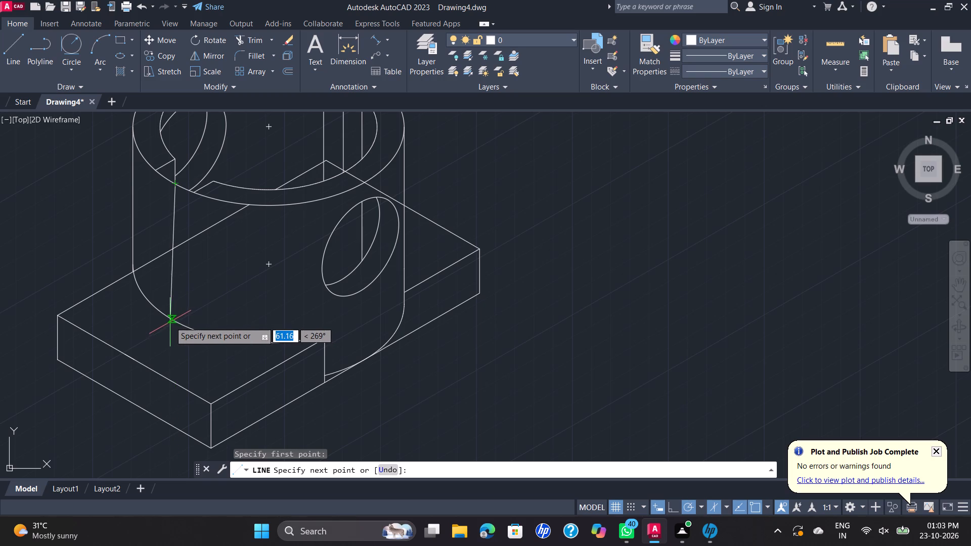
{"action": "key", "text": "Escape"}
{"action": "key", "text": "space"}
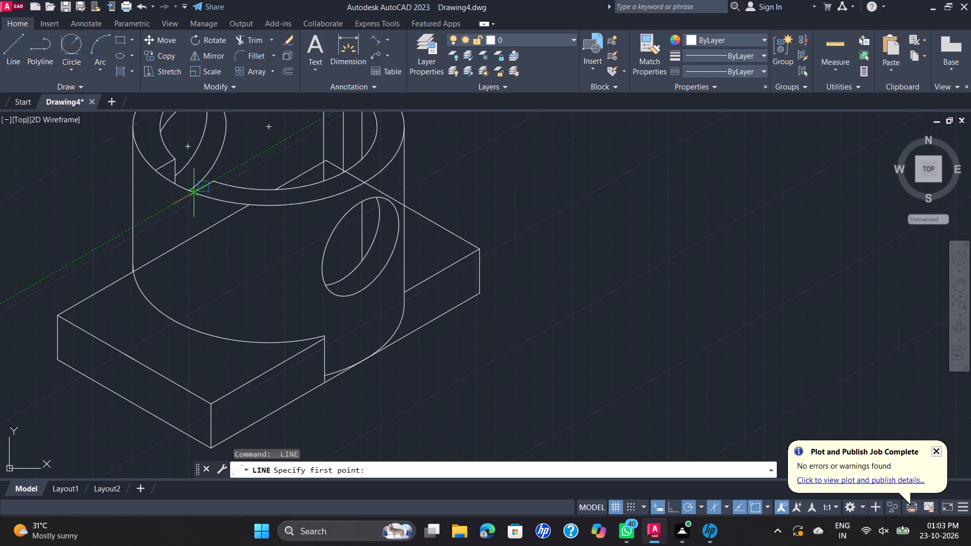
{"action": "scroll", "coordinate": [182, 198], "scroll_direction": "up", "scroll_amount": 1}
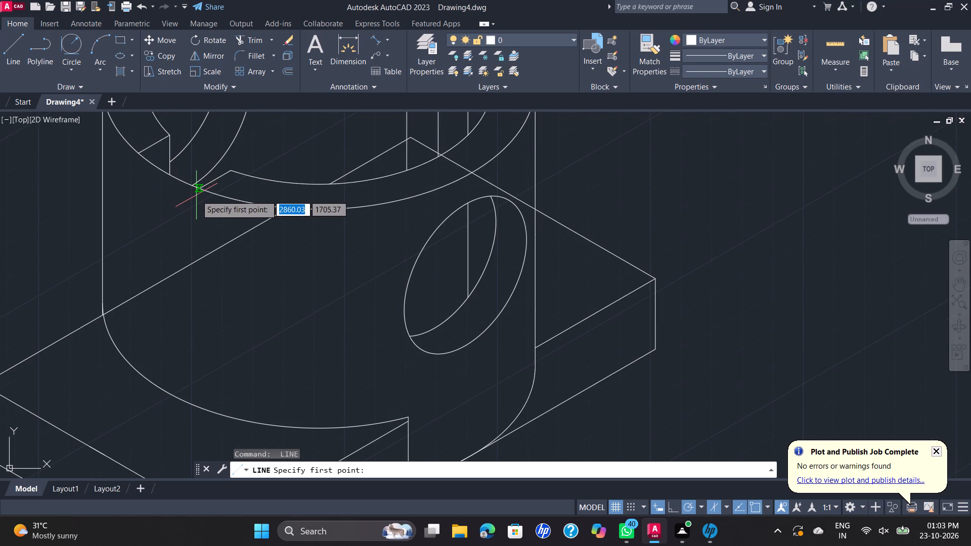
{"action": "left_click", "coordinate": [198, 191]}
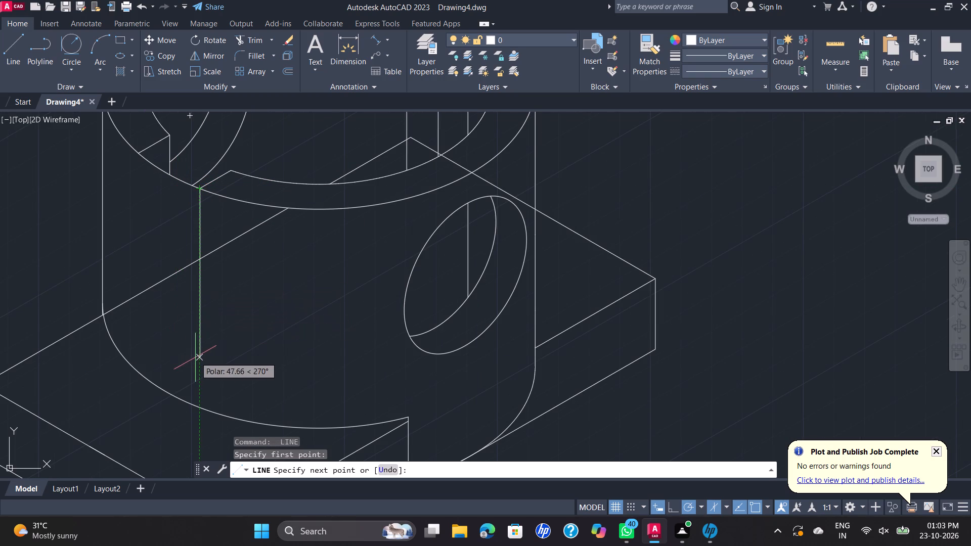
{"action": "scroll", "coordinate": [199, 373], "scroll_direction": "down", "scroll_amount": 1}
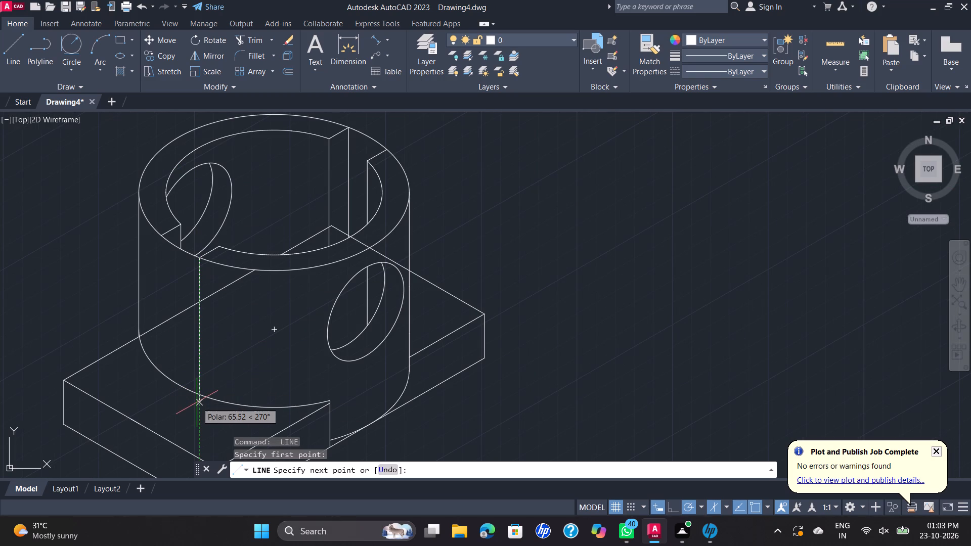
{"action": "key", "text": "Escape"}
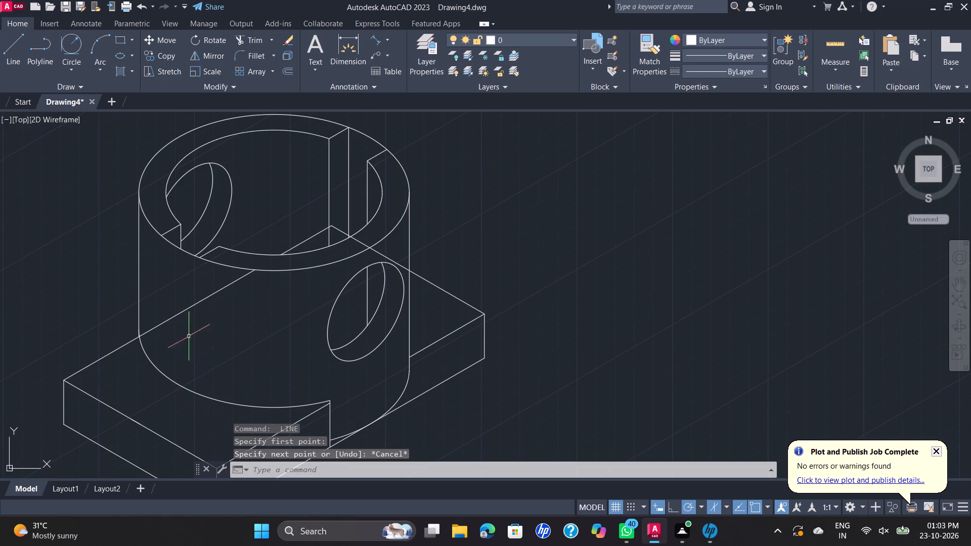
Draw a vertical line from the left notch's vertical edge at the outer rim down past the cylinder's base arc.
{"action": "key", "text": "space"}
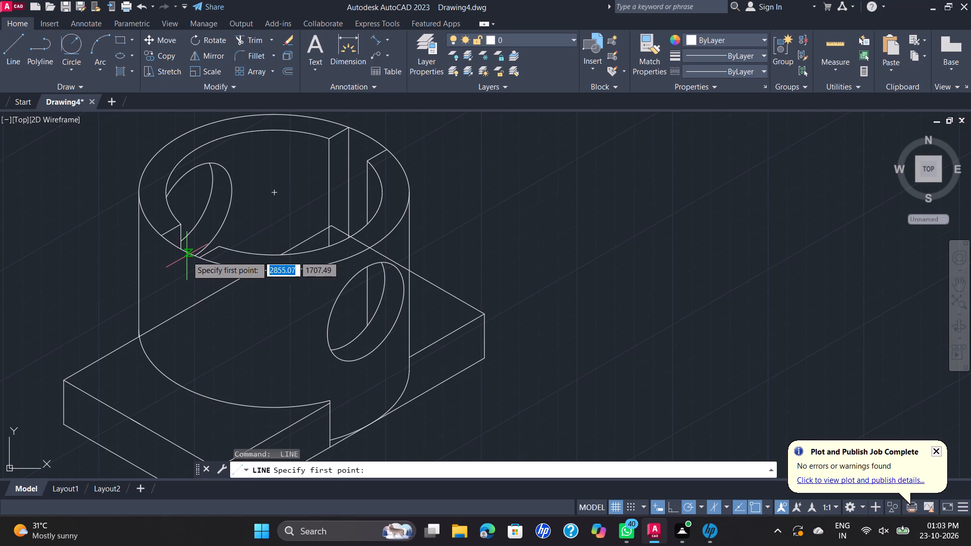
{"action": "scroll", "coordinate": [187, 254], "scroll_direction": "up", "scroll_amount": 2}
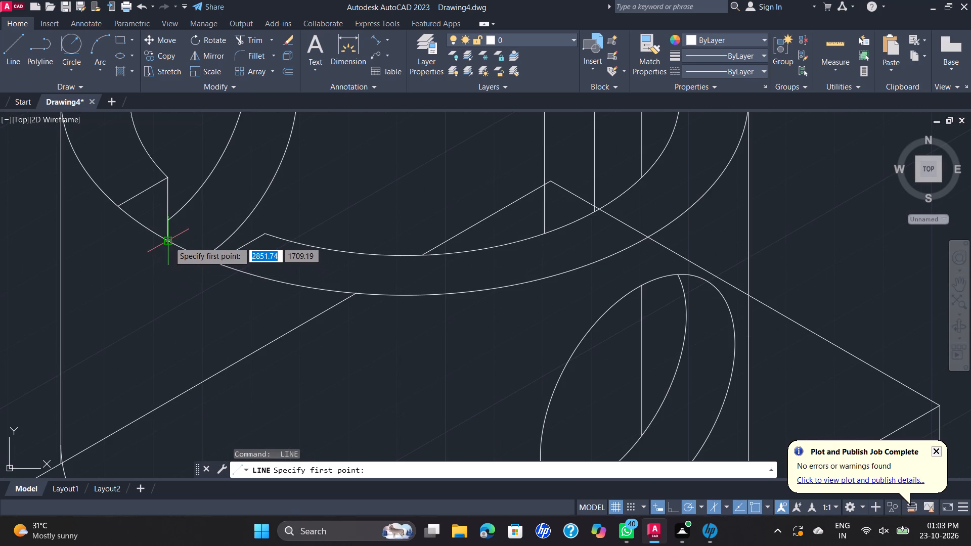
{"action": "left_click", "coordinate": [168, 241]}
{"action": "scroll", "coordinate": [169, 305], "scroll_direction": "down", "scroll_amount": 2}
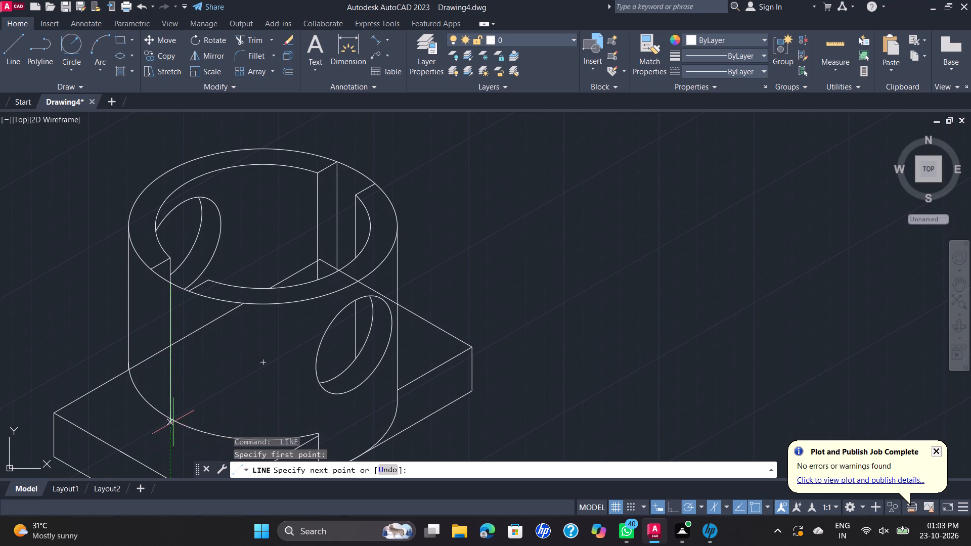
{"action": "left_click", "coordinate": [167, 436]}
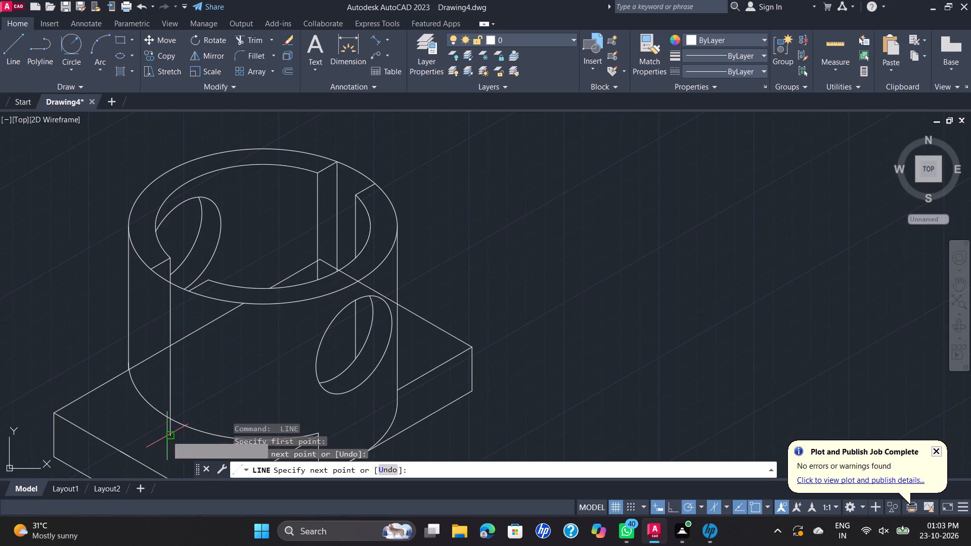
{"action": "key", "text": "Escape"}
Draw a 40-long line straight up from where the vertical line crosses the cylinder's base arc.
{"action": "key", "text": "space"}
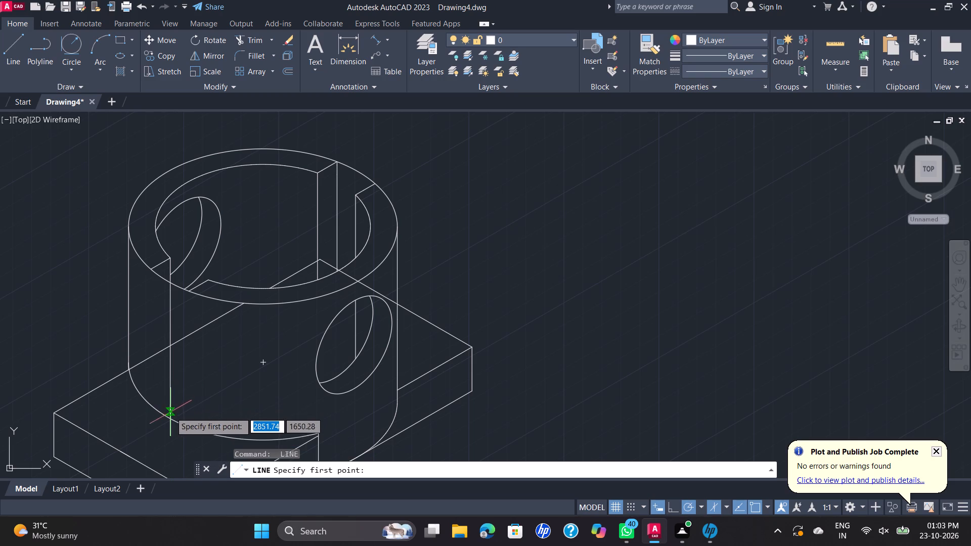
{"action": "left_click", "coordinate": [171, 417]}
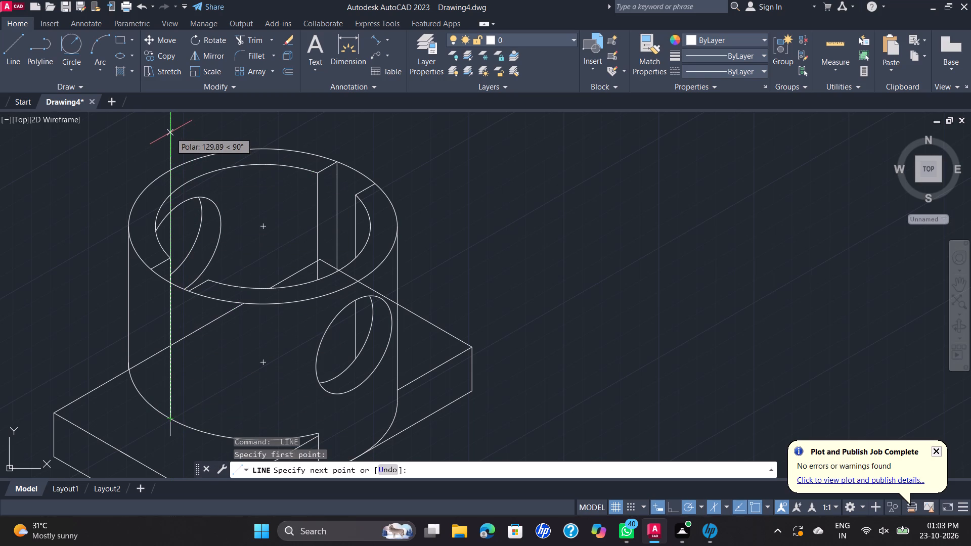
{"action": "type", "text": "40"}
{"action": "key", "text": "Return"}
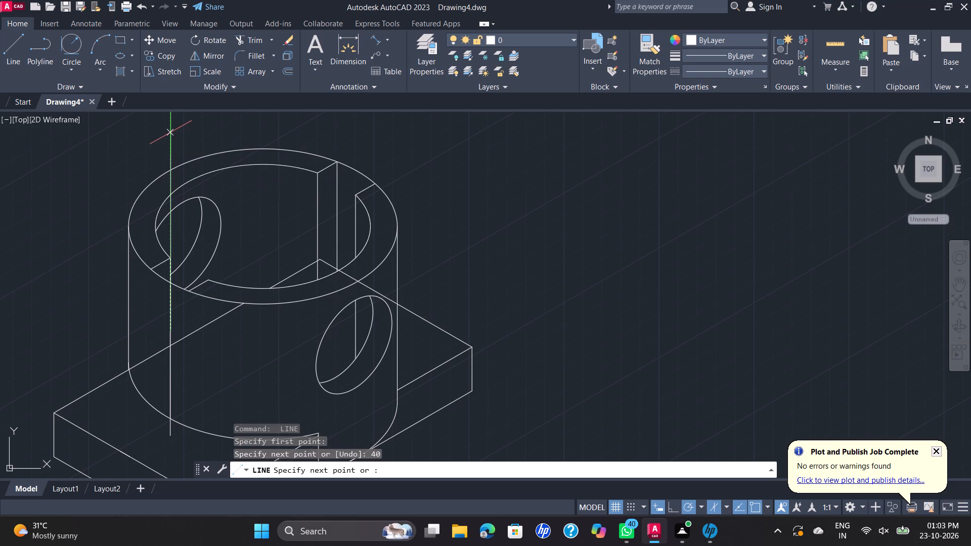
{"action": "key", "text": "Return"}
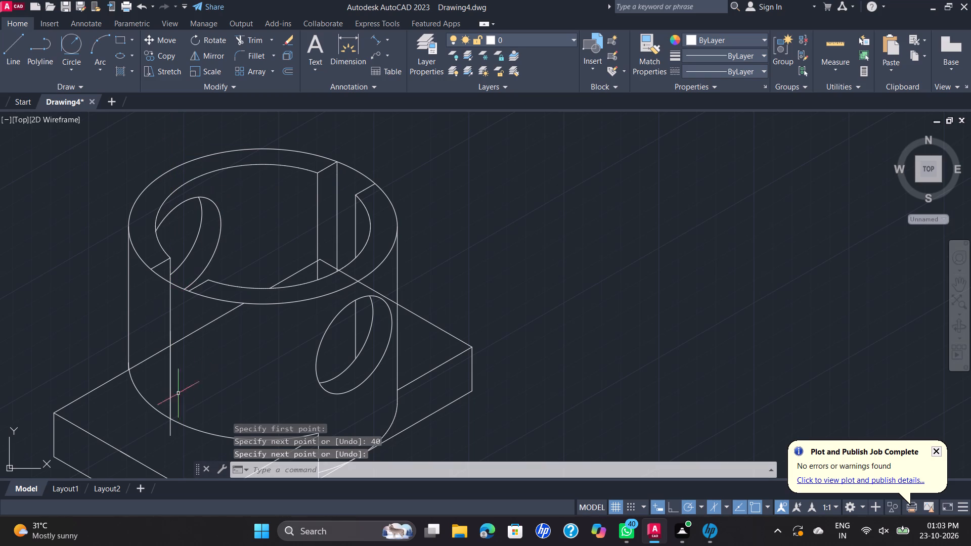
Erase the longer vertical line running from the outer rim past the base arc.
{"action": "left_click", "coordinate": [171, 432]}
{"action": "key", "text": "Delete"}
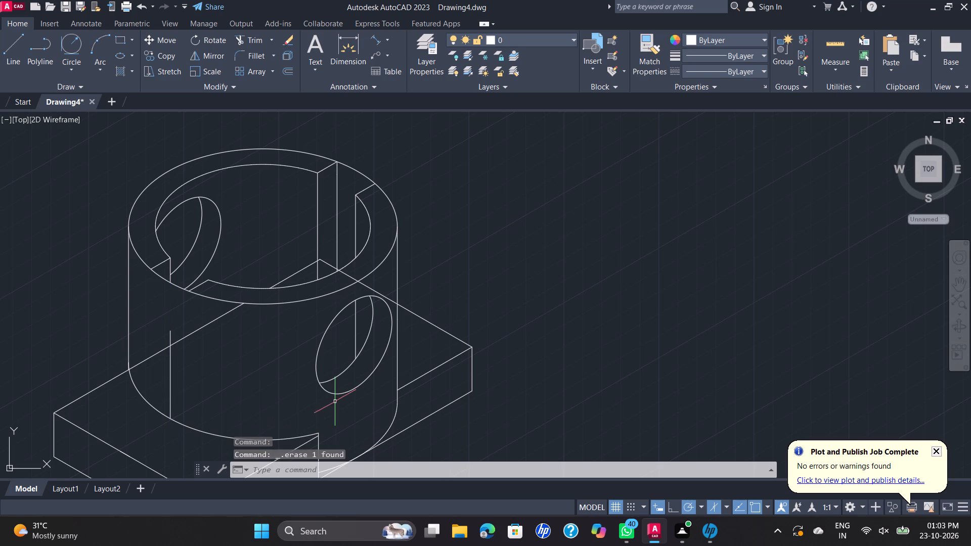
From the top of the 40-long line, draw 5 along the 330° isometric direction, then 10 back at 150°.
{"action": "middle_click_drag", "start_coordinate": [231, 347], "coordinate": [313, 329]}
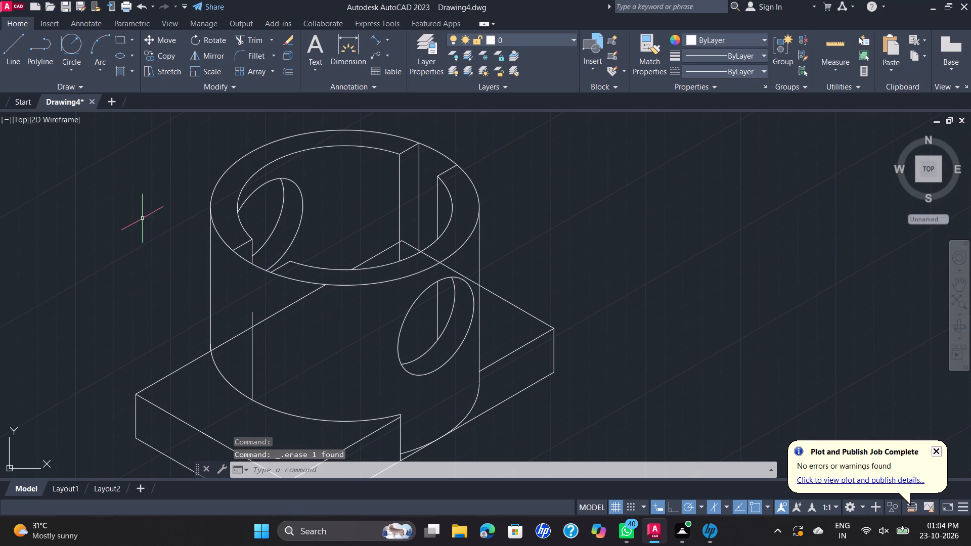
{"action": "left_click", "coordinate": [12, 43]}
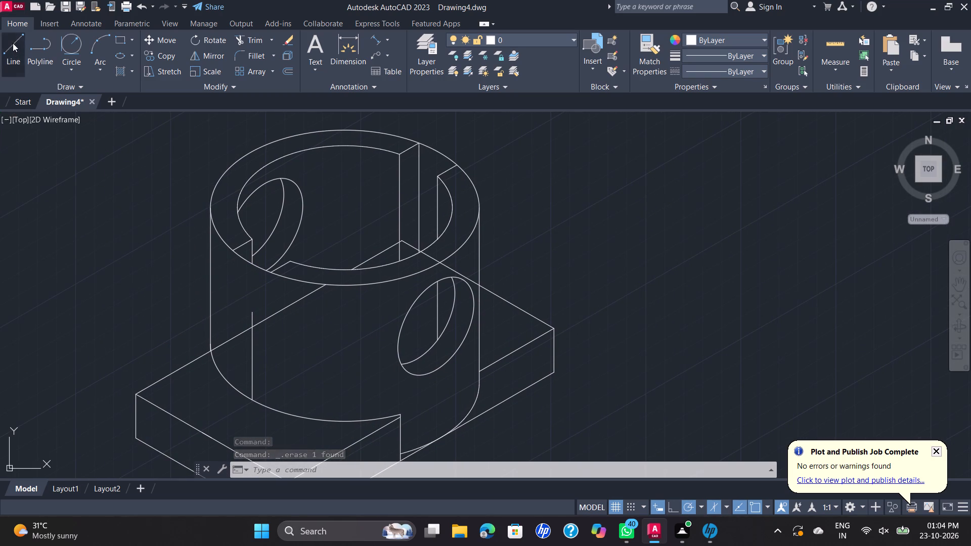
{"action": "left_click", "coordinate": [252, 314]}
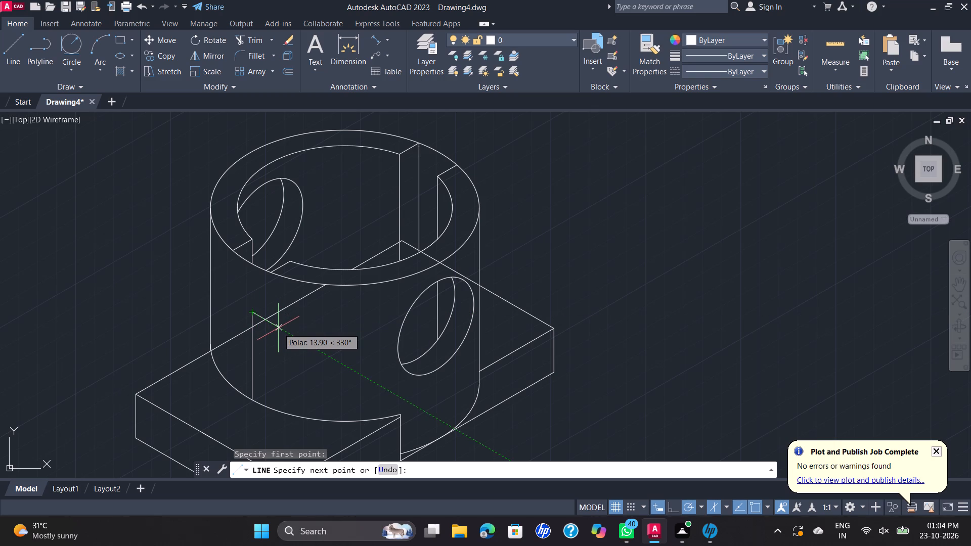
{"action": "key", "text": "5"}
{"action": "key", "text": "Return"}
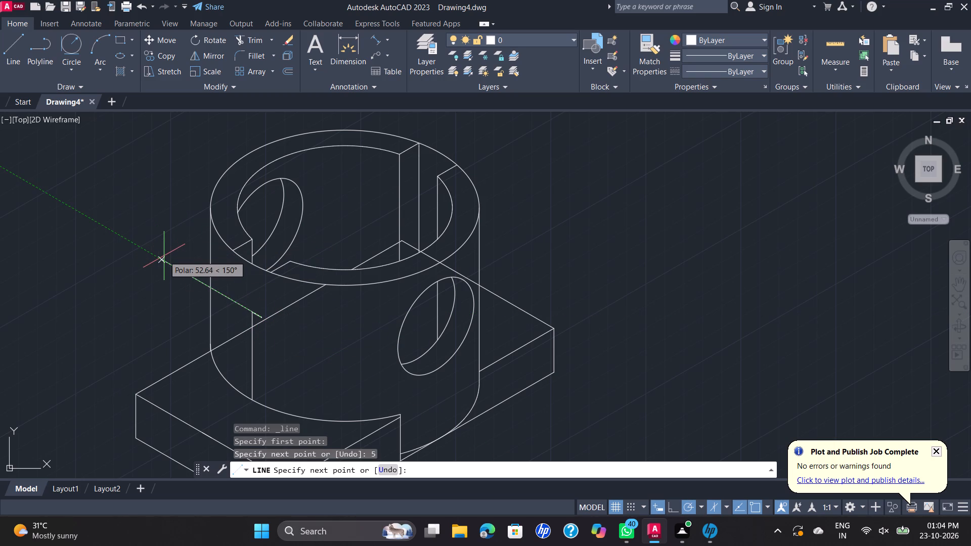
{"action": "type", "text": "10"}
{"action": "key", "text": "Return"}
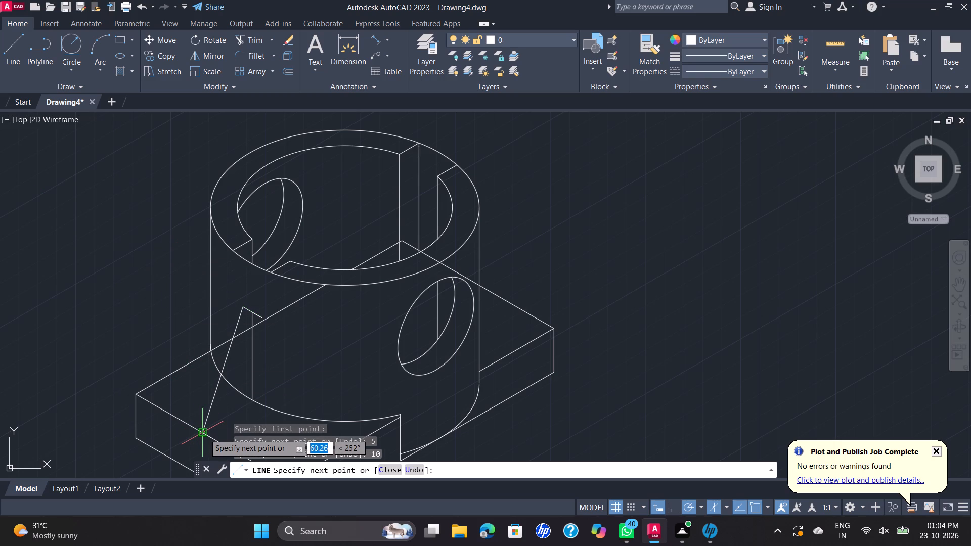
Draw a sloping edge down to the block's front-left top edge, 10 along that edge, and back up to the rib top's other end.
{"action": "left_click", "coordinate": [204, 434]}
{"action": "scroll", "coordinate": [224, 447], "scroll_direction": "down", "scroll_amount": 1}
{"action": "middle_click_drag", "start_coordinate": [224, 446], "coordinate": [181, 361]}
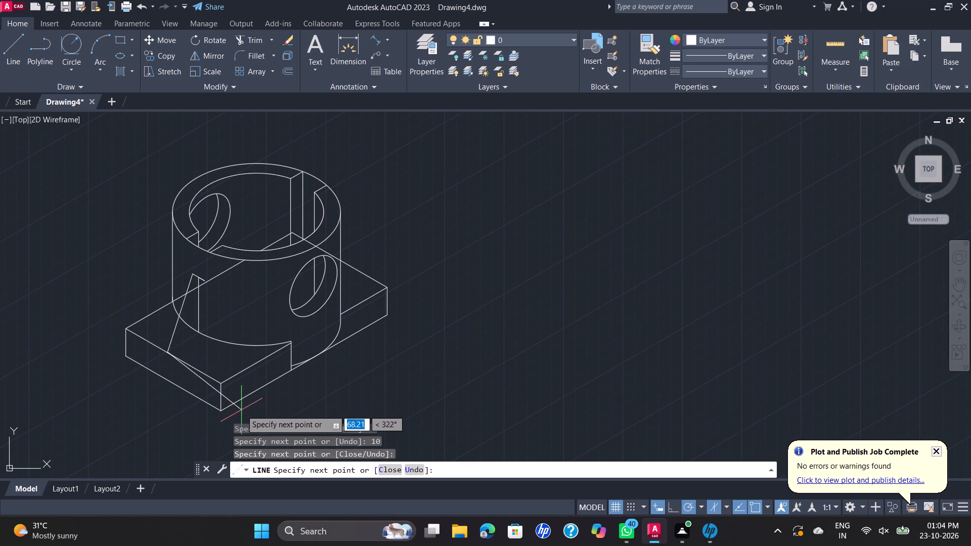
{"action": "type", "text": "10"}
{"action": "key", "text": "Return"}
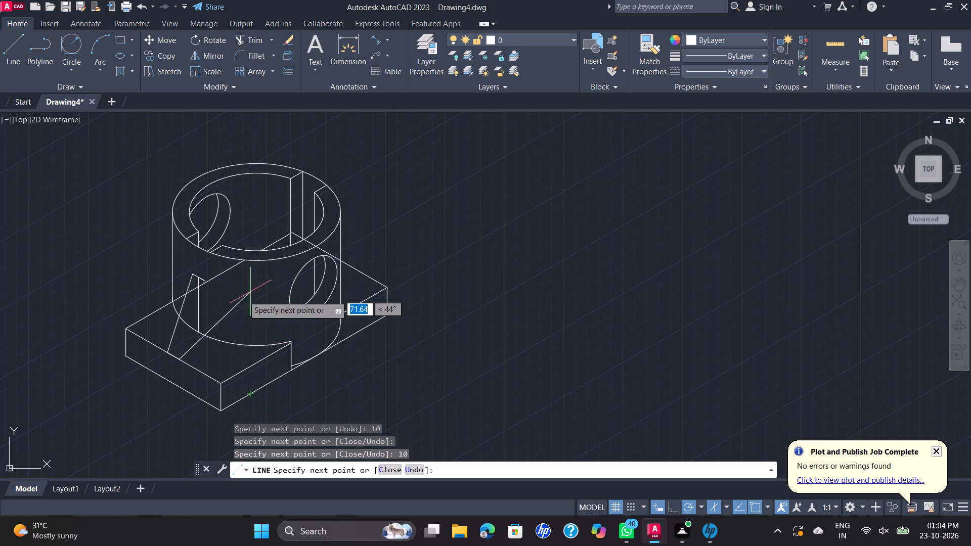
{"action": "scroll", "coordinate": [208, 281], "scroll_direction": "up", "scroll_amount": 2}
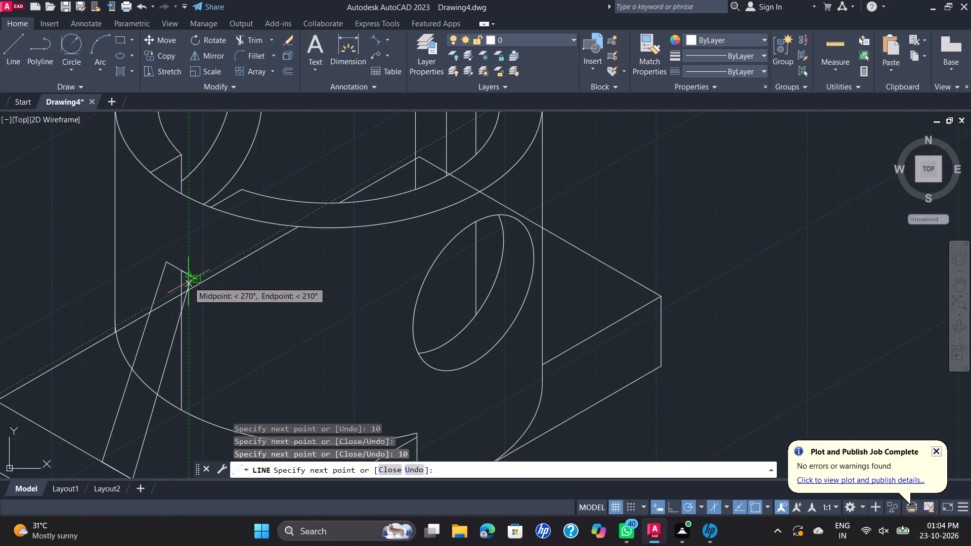
{"action": "scroll", "coordinate": [188, 276], "scroll_direction": "up", "scroll_amount": 2}
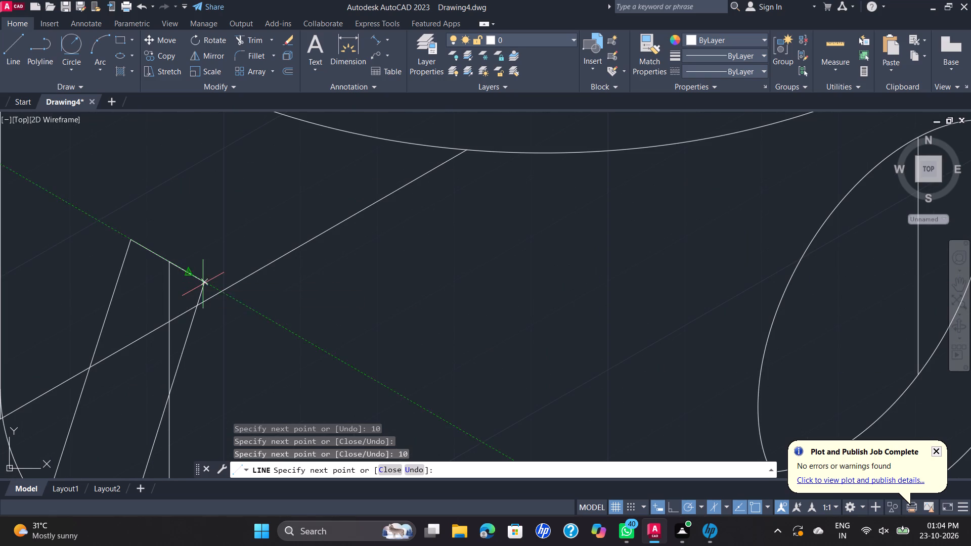
{"action": "scroll", "coordinate": [206, 285], "scroll_direction": "down", "scroll_amount": 1}
{"action": "left_click", "coordinate": [206, 285]}
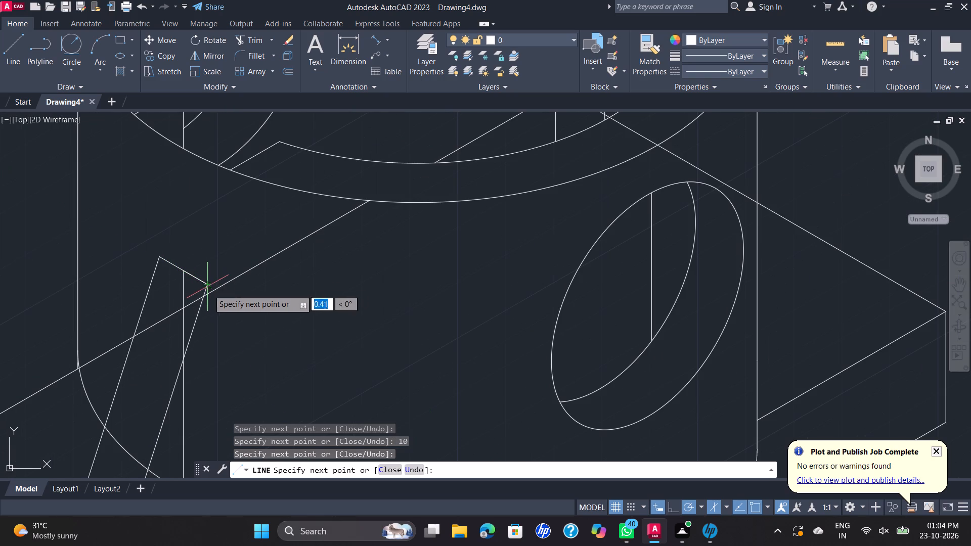
Continue the outline straight down to the cylinder's base level and across to the near bottom corner of the rib's slope.
{"action": "scroll", "coordinate": [218, 324], "scroll_direction": "down", "scroll_amount": 3}
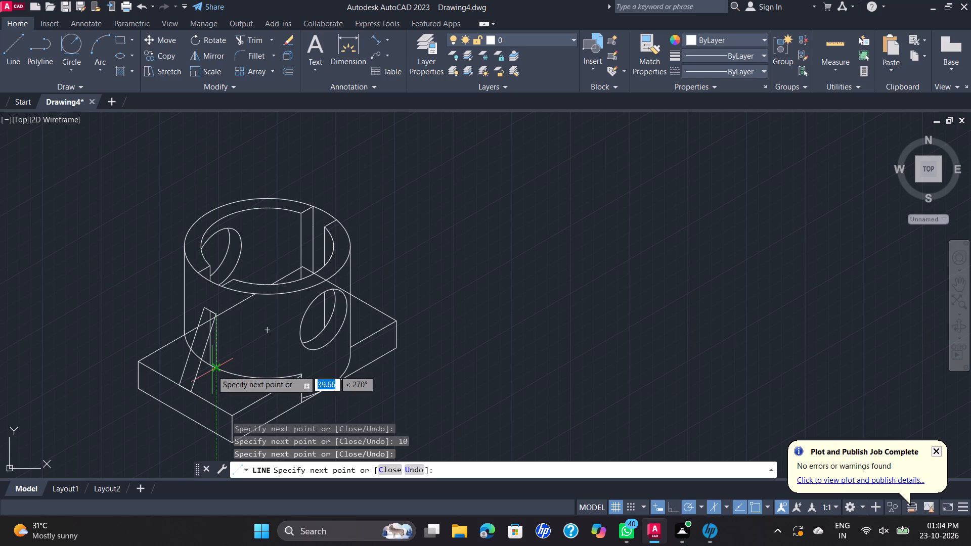
{"action": "left_click", "coordinate": [212, 370]}
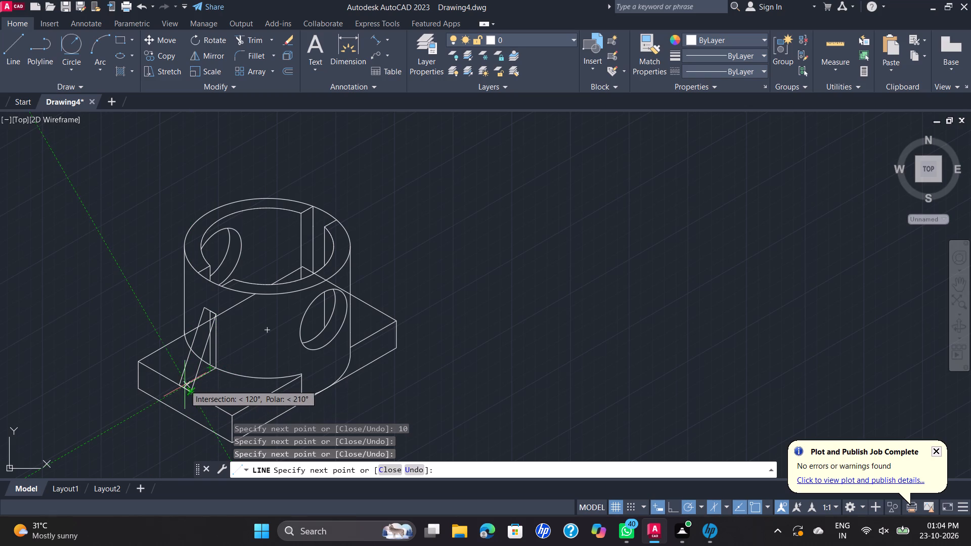
{"action": "left_click", "coordinate": [180, 386]}
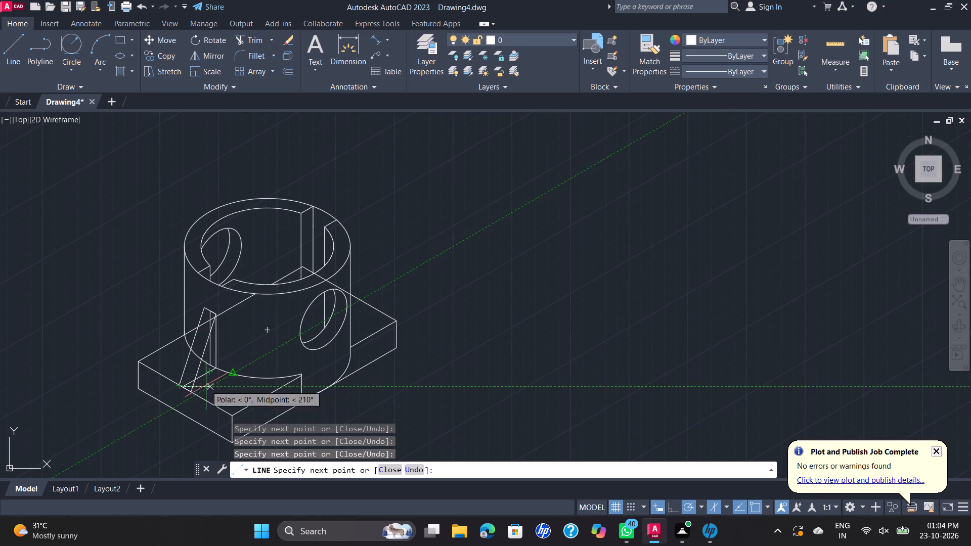
{"action": "key", "text": "ctrl+z"}
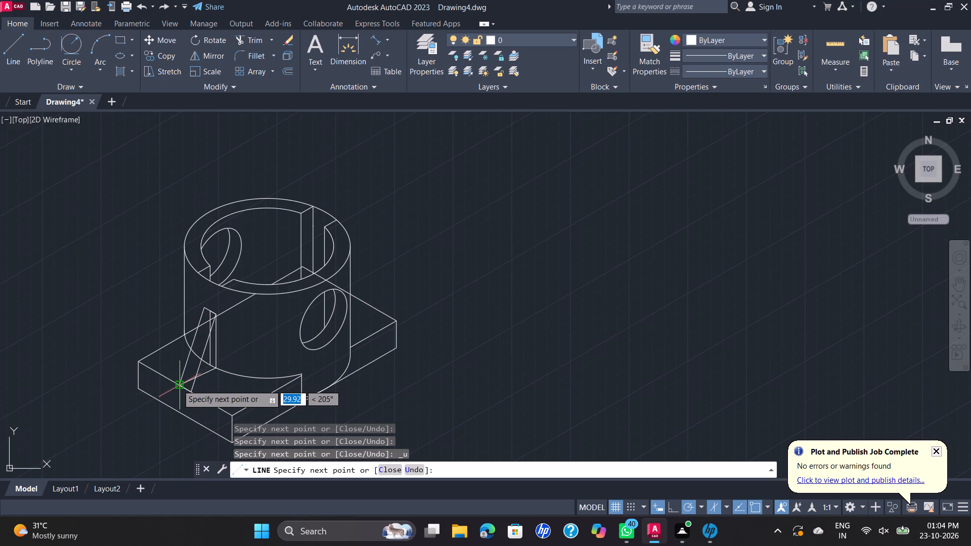
{"action": "scroll", "coordinate": [178, 385], "scroll_direction": "up", "scroll_amount": 2}
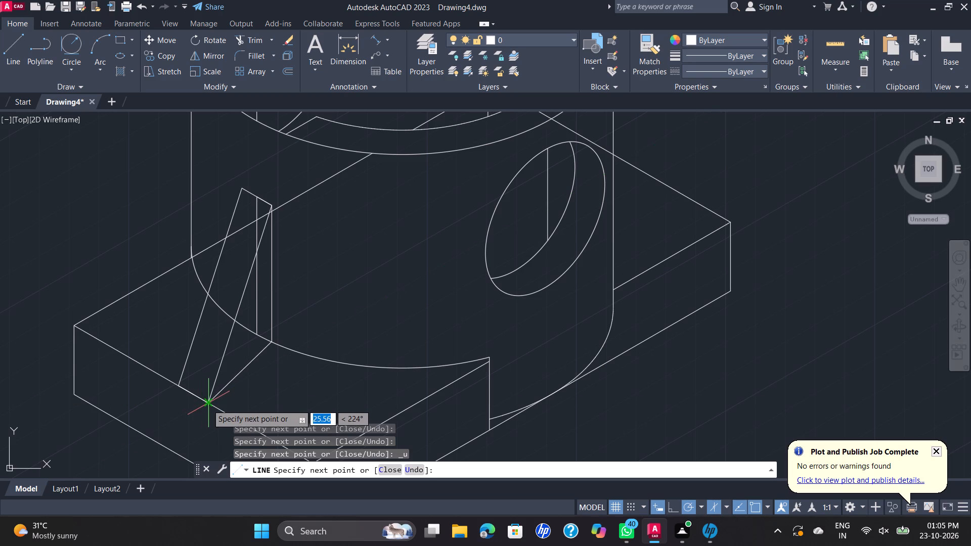
{"action": "left_click", "coordinate": [207, 404]}
{"action": "key", "text": "Escape"}
Erase the 40-long vertical construction line inside the rib.
{"action": "scroll", "coordinate": [236, 395], "scroll_direction": "down", "scroll_amount": 1}
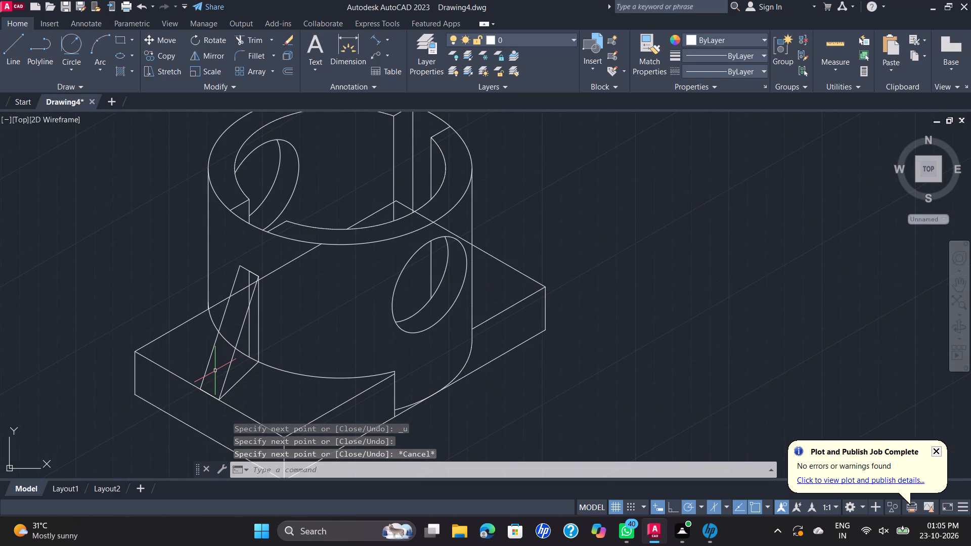
{"action": "left_click", "coordinate": [248, 335]}
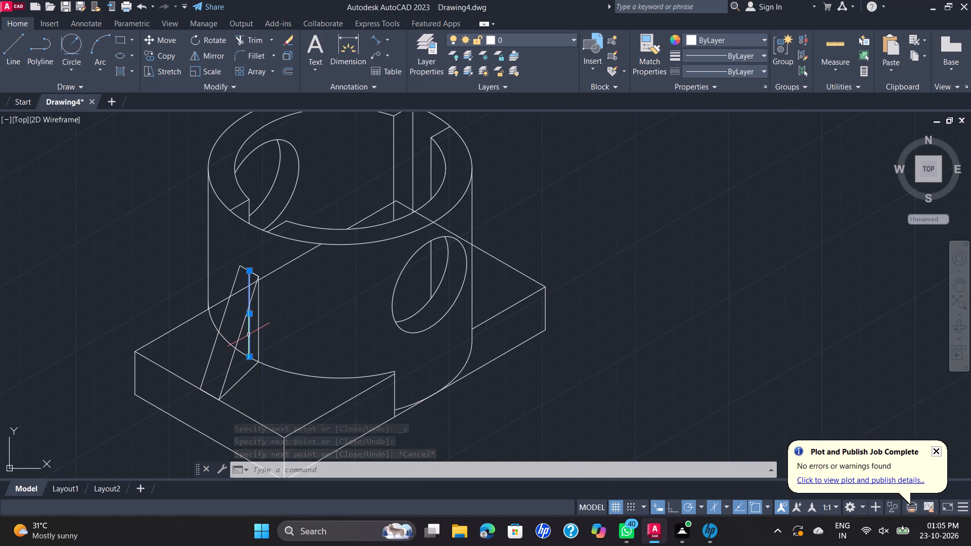
{"action": "key", "text": "Delete"}
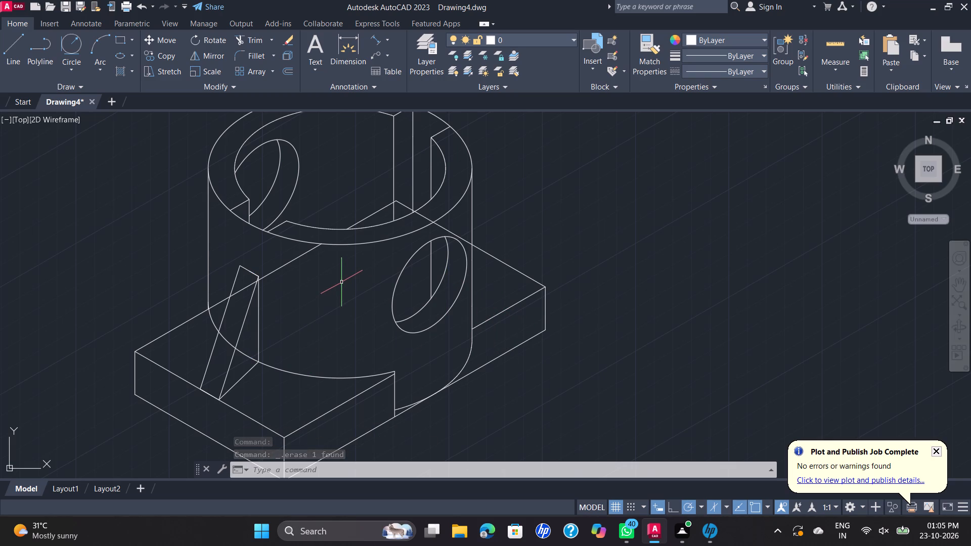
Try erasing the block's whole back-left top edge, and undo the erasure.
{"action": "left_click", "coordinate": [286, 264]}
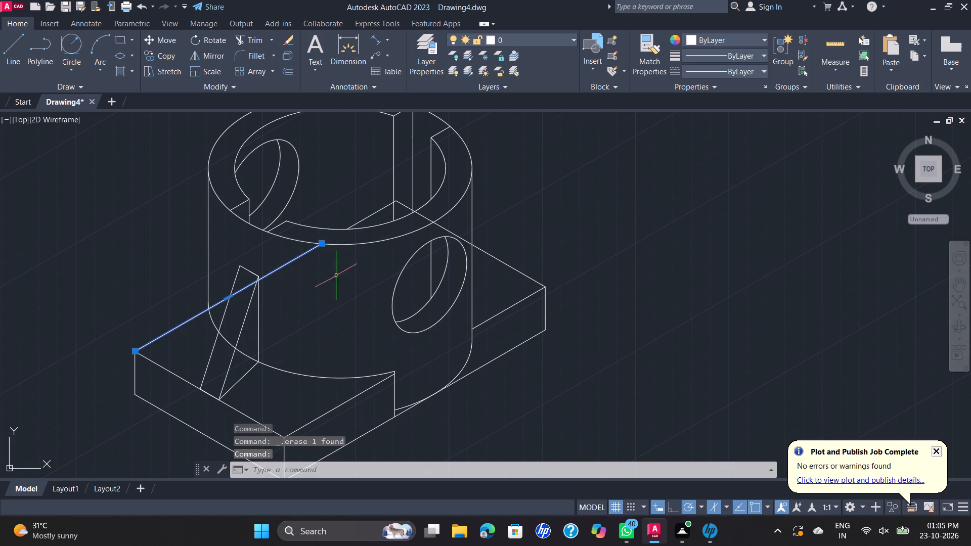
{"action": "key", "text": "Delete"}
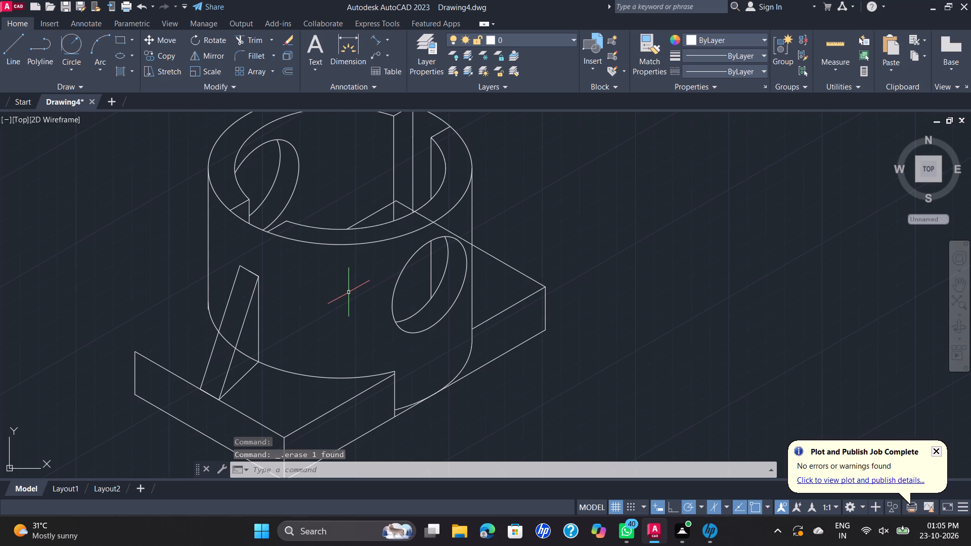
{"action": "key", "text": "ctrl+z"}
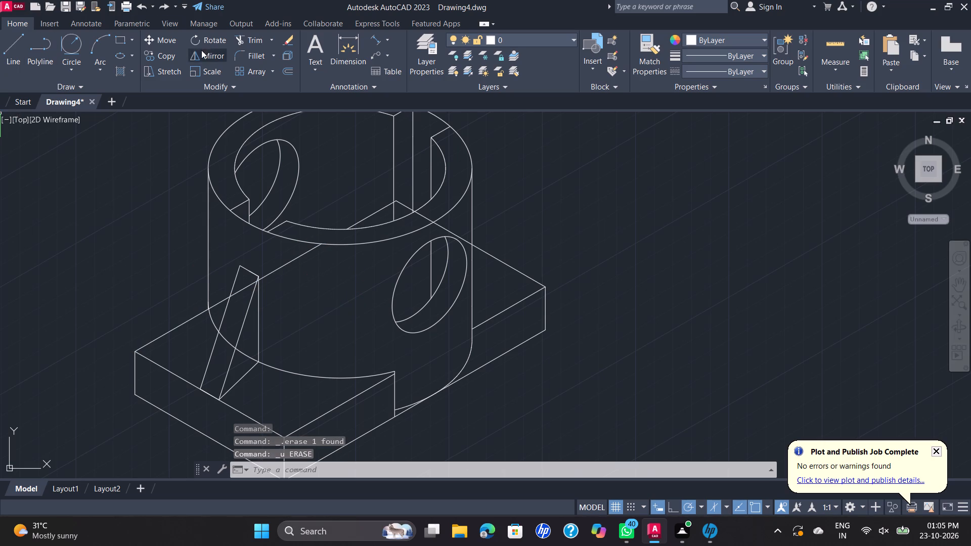
Trim the block's back-left top edge where it passes behind the cylinder and the rib.
{"action": "left_click", "coordinate": [243, 40]}
{"action": "left_click", "coordinate": [297, 256]}
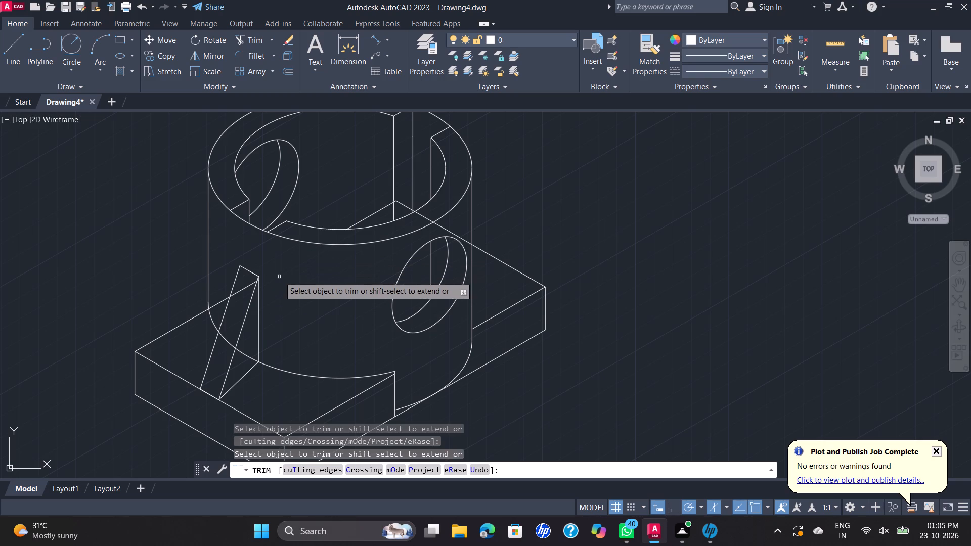
{"action": "left_click", "coordinate": [249, 286]}
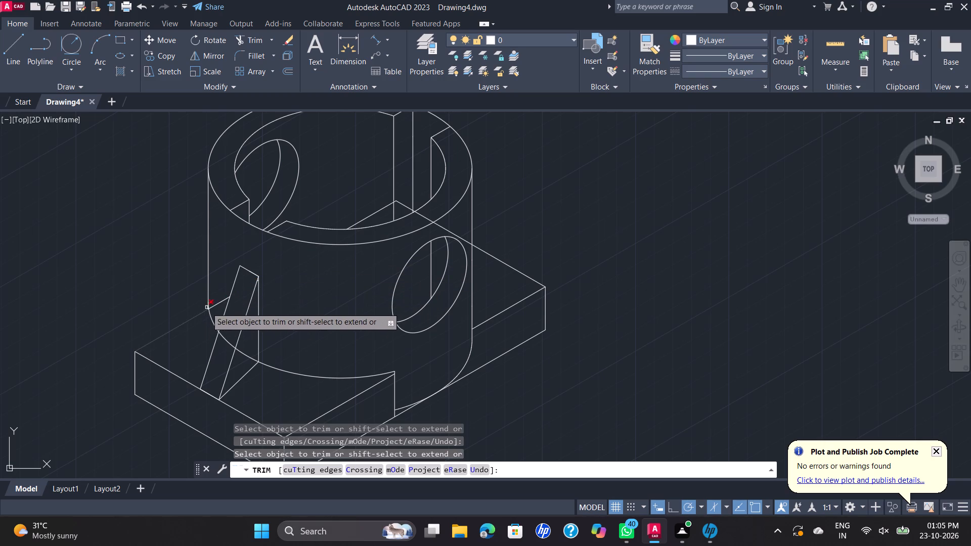
{"action": "left_click", "coordinate": [213, 307]}
{"action": "scroll", "coordinate": [313, 278], "scroll_direction": "down", "scroll_amount": 1}
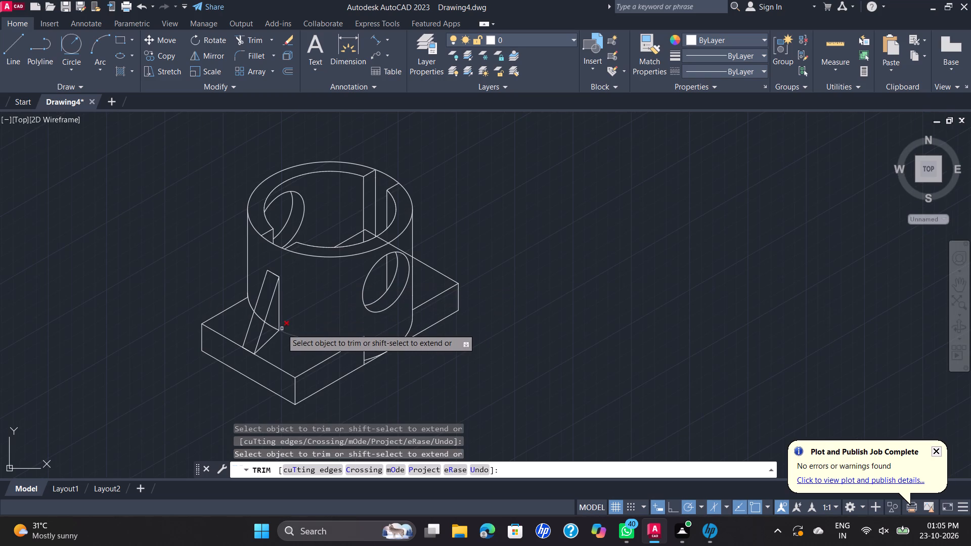
Trim the parts of the cylinder's base arc that run behind the rib.
{"action": "scroll", "coordinate": [269, 331], "scroll_direction": "up", "scroll_amount": 2}
{"action": "left_click", "coordinate": [272, 322]}
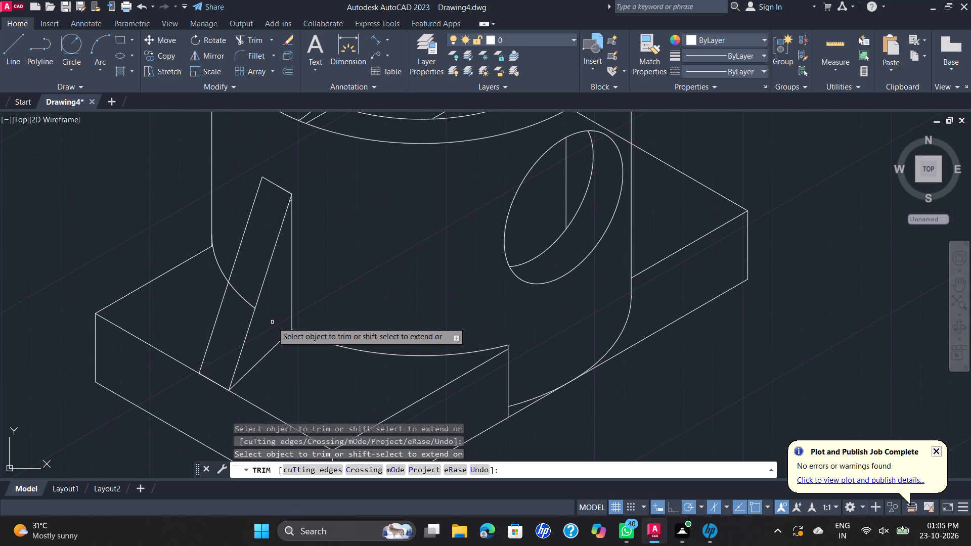
{"action": "left_click", "coordinate": [241, 298]}
{"action": "scroll", "coordinate": [248, 295], "scroll_direction": "down", "scroll_amount": 1}
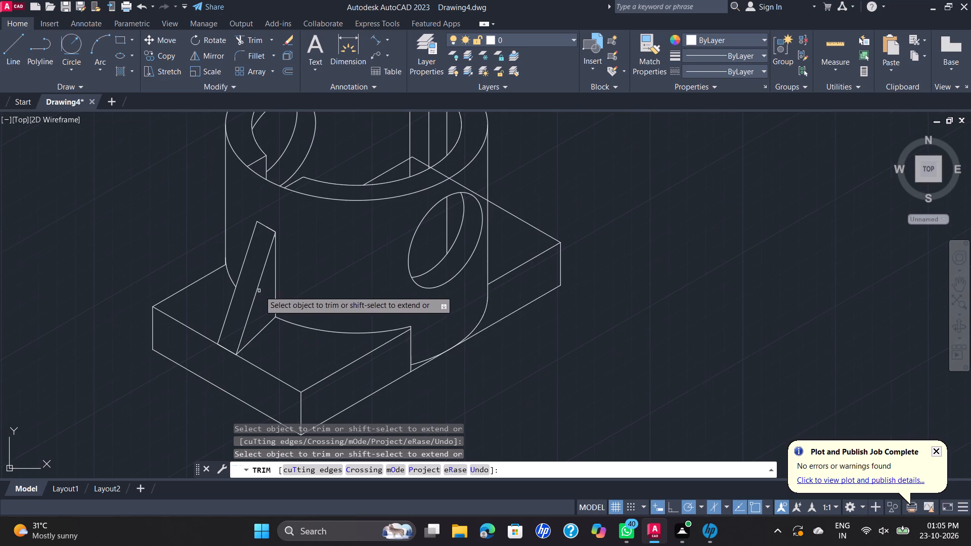
{"action": "key", "text": "Escape"}
Move the cylinder's front base arc down about 1.19 so its end meets the corner of the block's top and vertical edges.
{"action": "scroll", "coordinate": [458, 328], "scroll_direction": "down", "scroll_amount": 1}
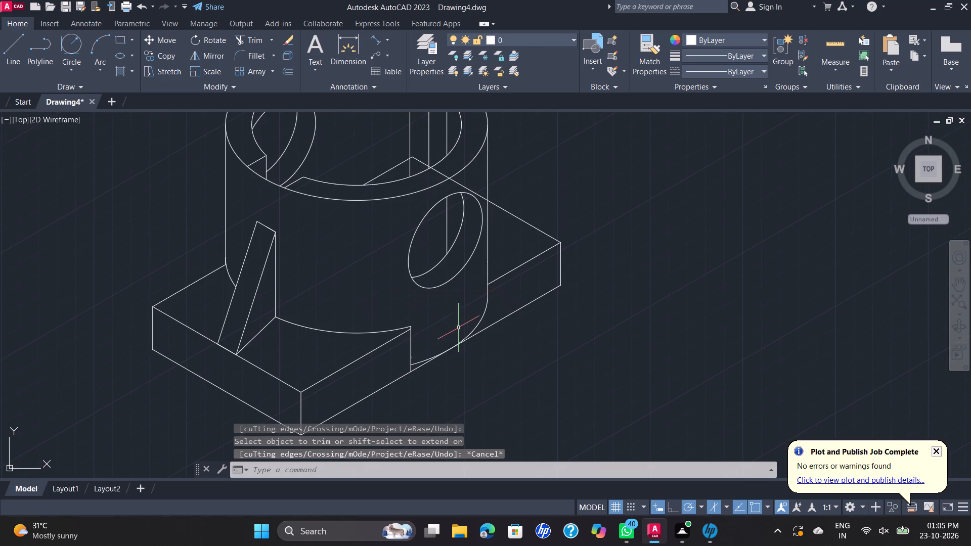
{"action": "middle_click_drag", "start_coordinate": [457, 328], "coordinate": [390, 361]}
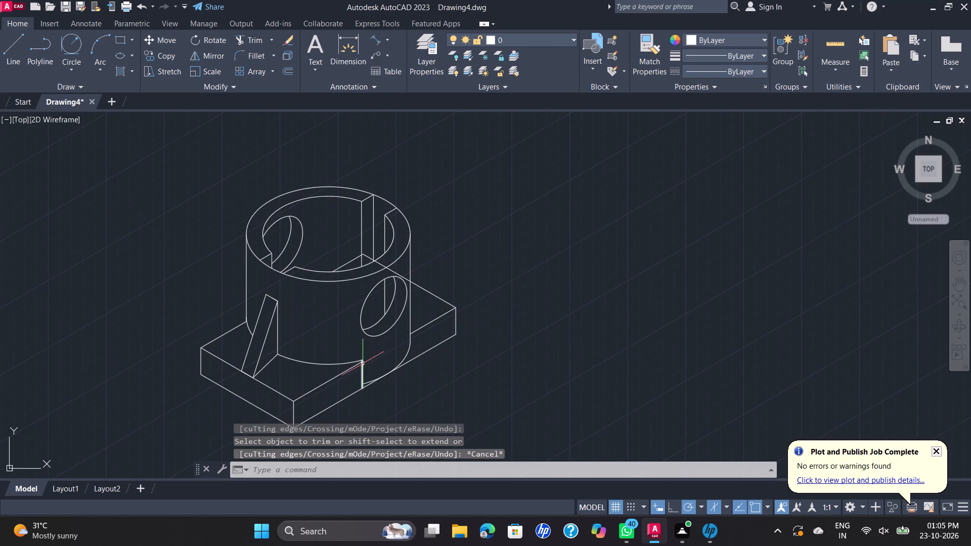
{"action": "scroll", "coordinate": [360, 365], "scroll_direction": "up", "scroll_amount": 2}
{"action": "middle_click_drag", "start_coordinate": [369, 352], "coordinate": [392, 312]}
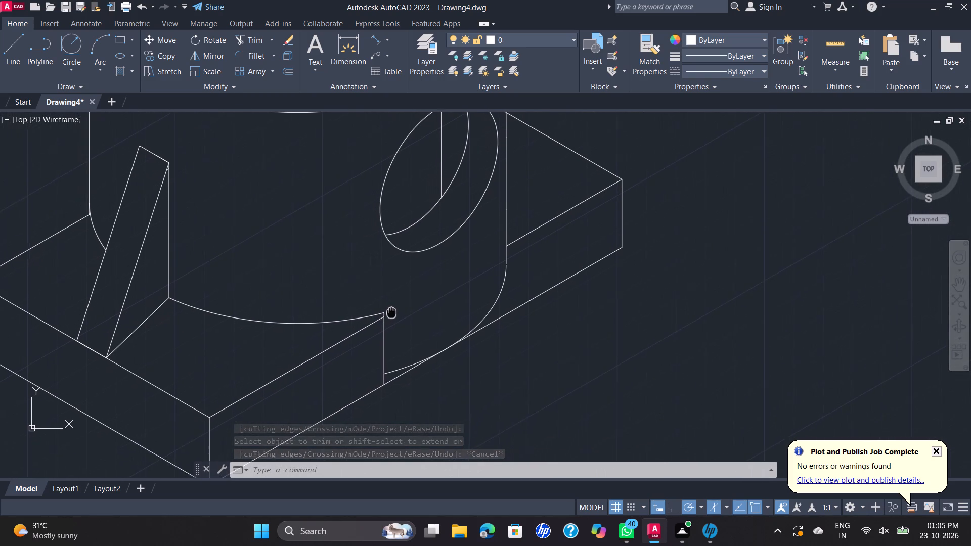
{"action": "middle_click_drag", "start_coordinate": [392, 312], "coordinate": [397, 309]}
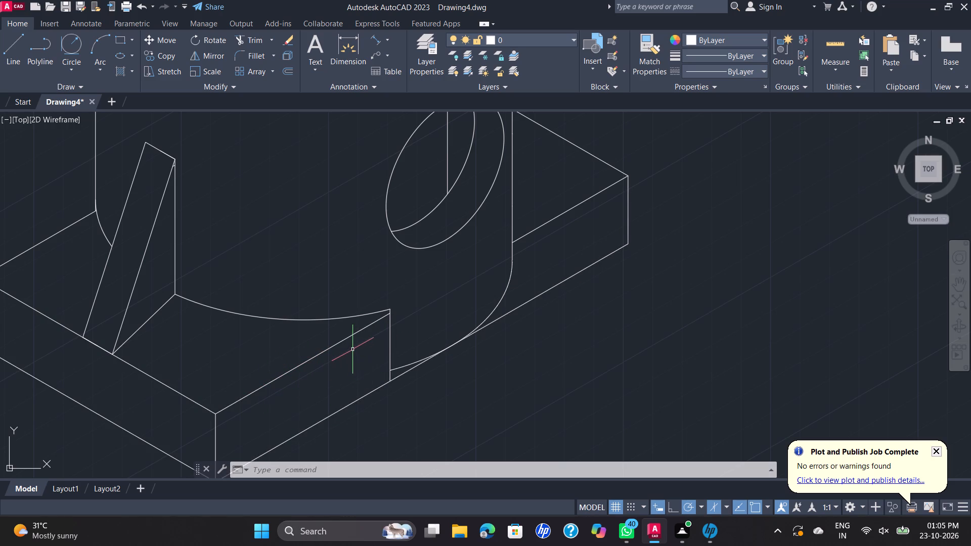
{"action": "left_click", "coordinate": [383, 311]}
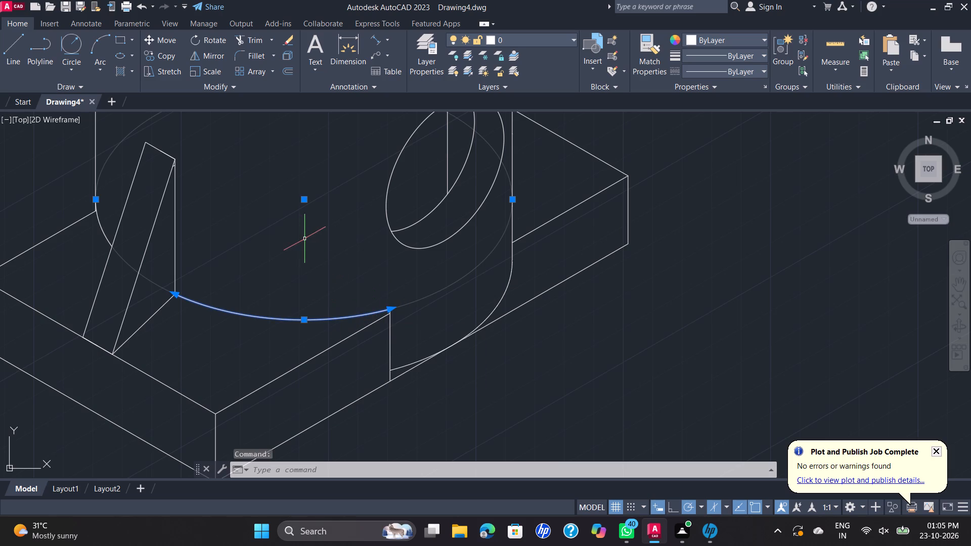
{"action": "scroll", "coordinate": [422, 301], "scroll_direction": "up", "scroll_amount": 2}
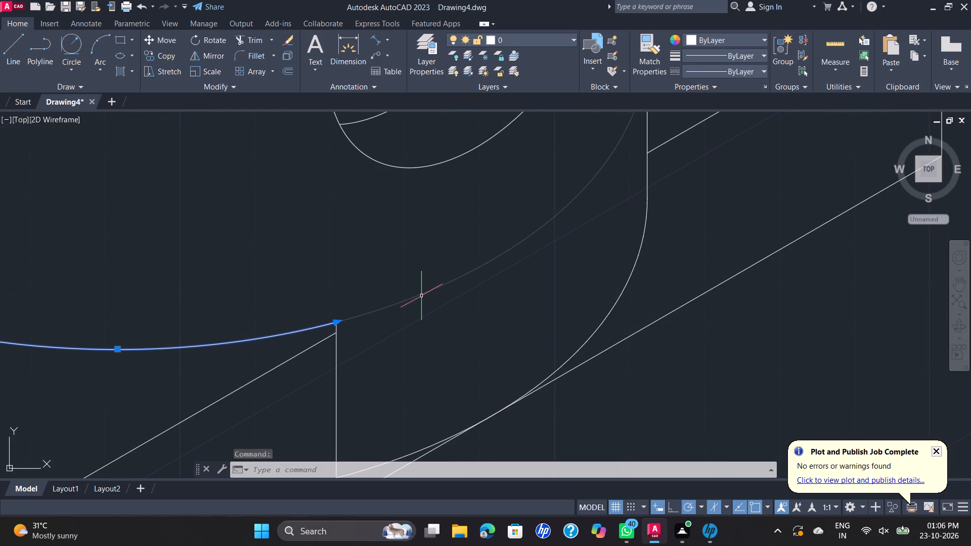
{"action": "scroll", "coordinate": [424, 295], "scroll_direction": "down", "scroll_amount": 2}
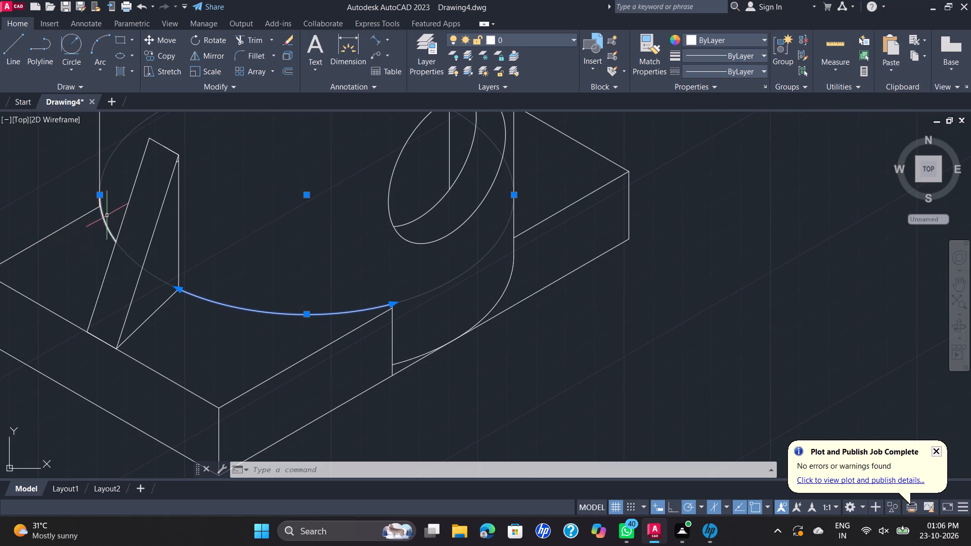
{"action": "left_click", "coordinate": [172, 43]}
{"action": "scroll", "coordinate": [400, 307], "scroll_direction": "up", "scroll_amount": 2}
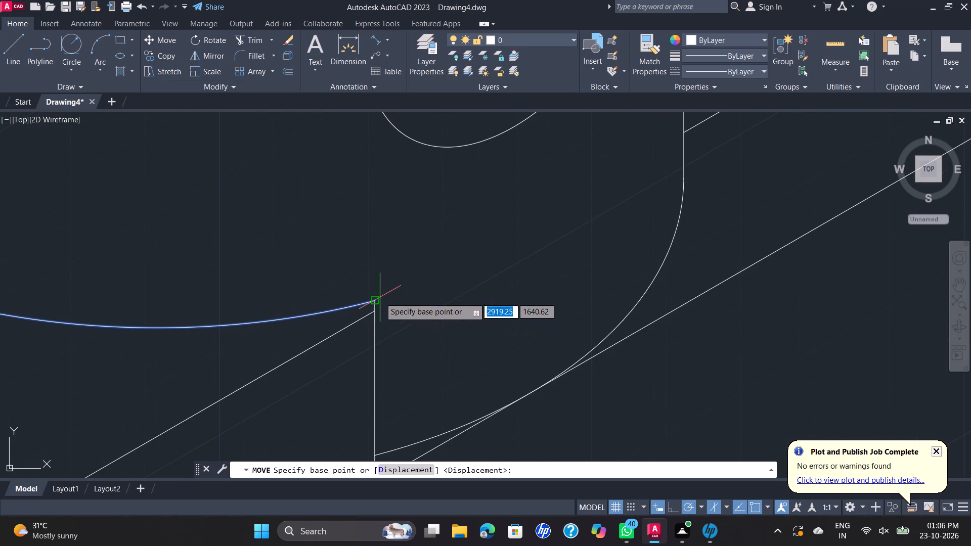
{"action": "left_click", "coordinate": [374, 300]}
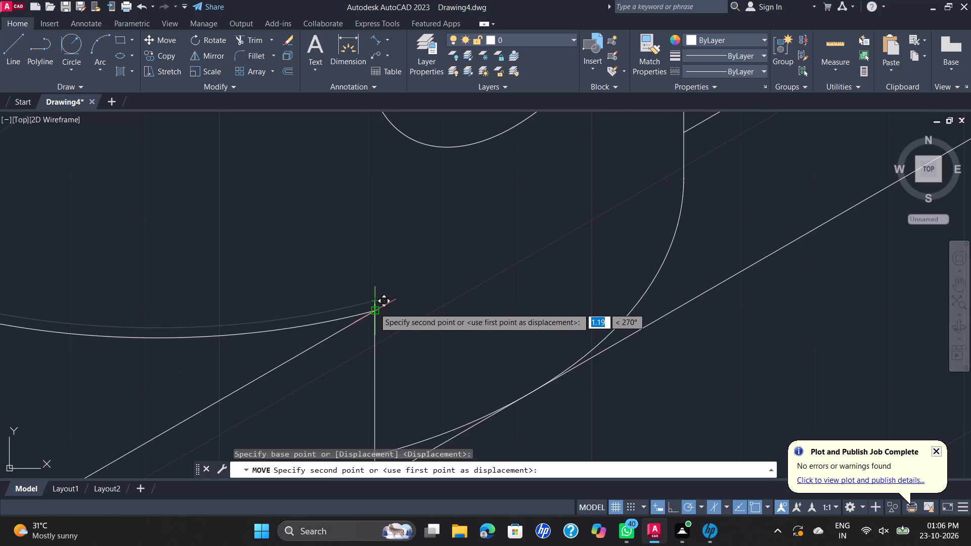
{"action": "left_click", "coordinate": [374, 308]}
Extend the moved base arc to the rib's lower edge beside its vertical line.
{"action": "scroll", "coordinate": [442, 284], "scroll_direction": "down", "scroll_amount": 2}
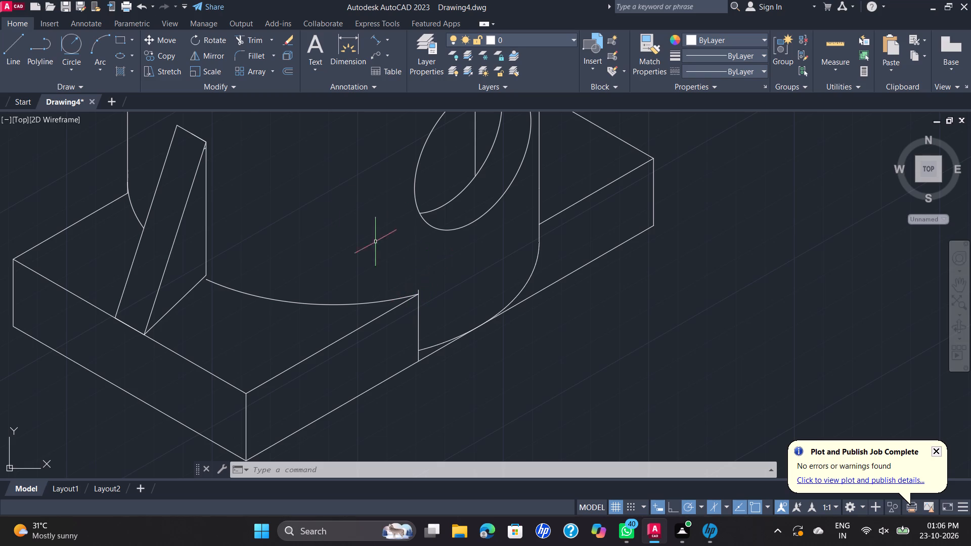
{"action": "left_click", "coordinate": [268, 33]}
{"action": "left_click", "coordinate": [270, 75]}
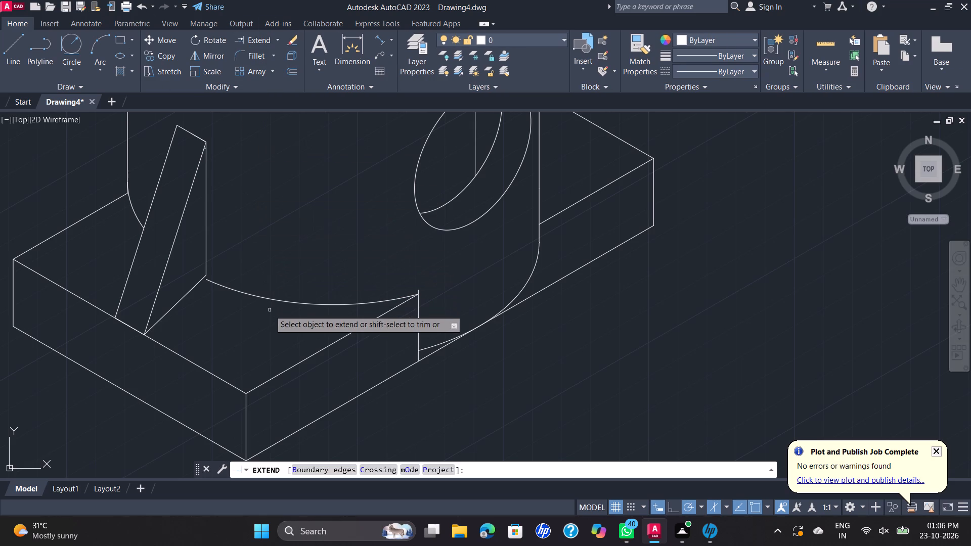
{"action": "left_click", "coordinate": [263, 299]}
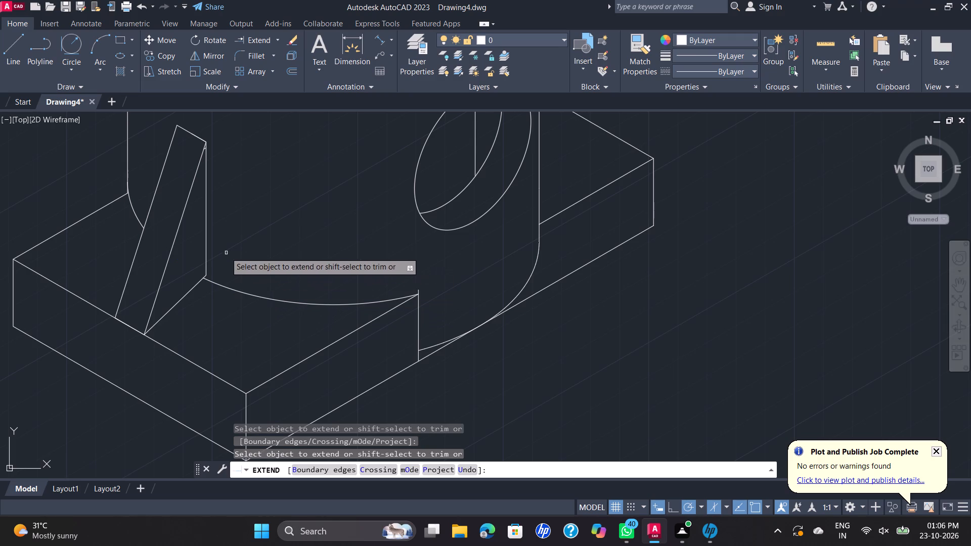
{"action": "scroll", "coordinate": [260, 196], "scroll_direction": "down", "scroll_amount": 1}
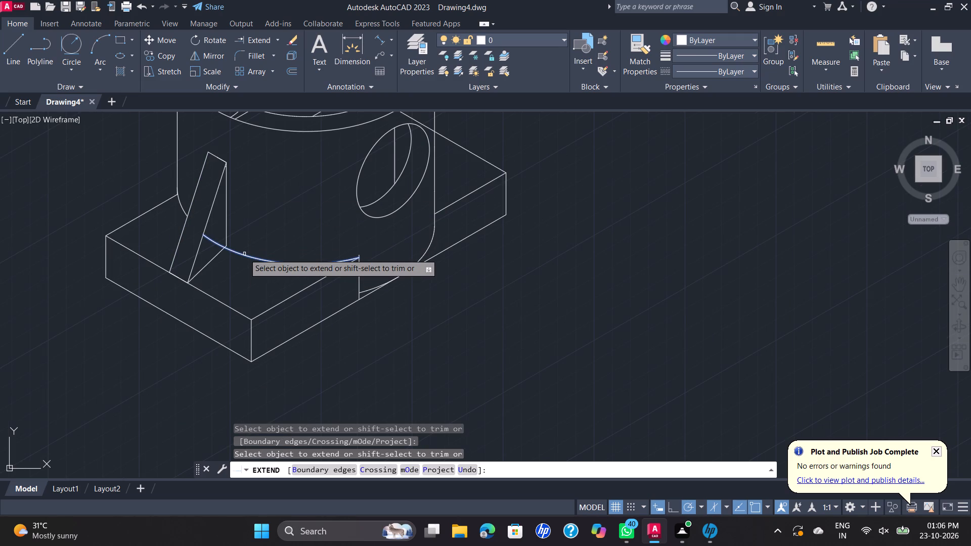
{"action": "scroll", "coordinate": [281, 224], "scroll_direction": "down", "scroll_amount": 1}
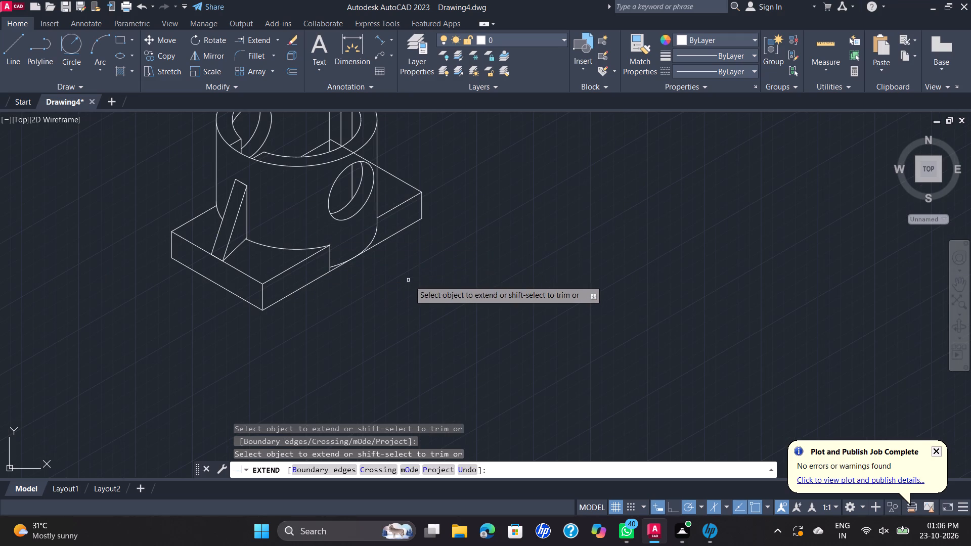
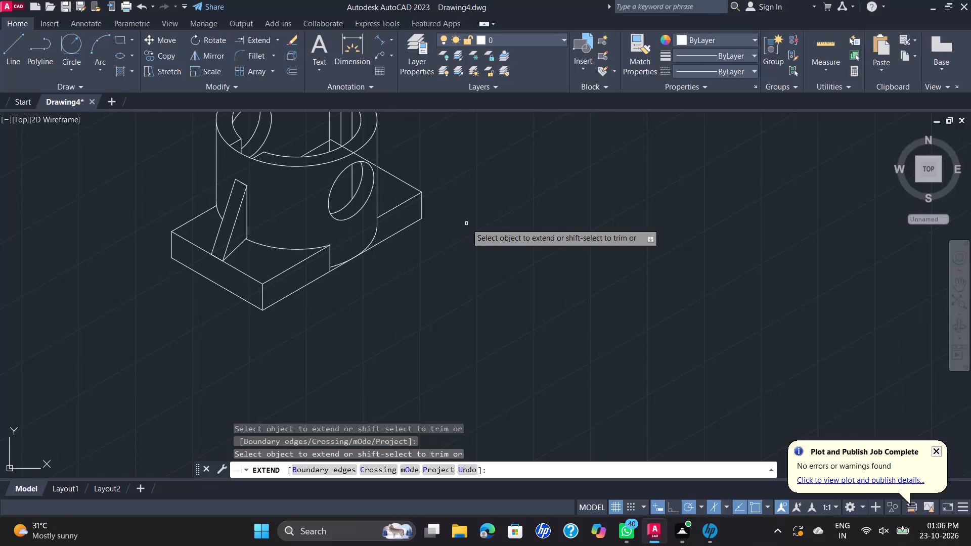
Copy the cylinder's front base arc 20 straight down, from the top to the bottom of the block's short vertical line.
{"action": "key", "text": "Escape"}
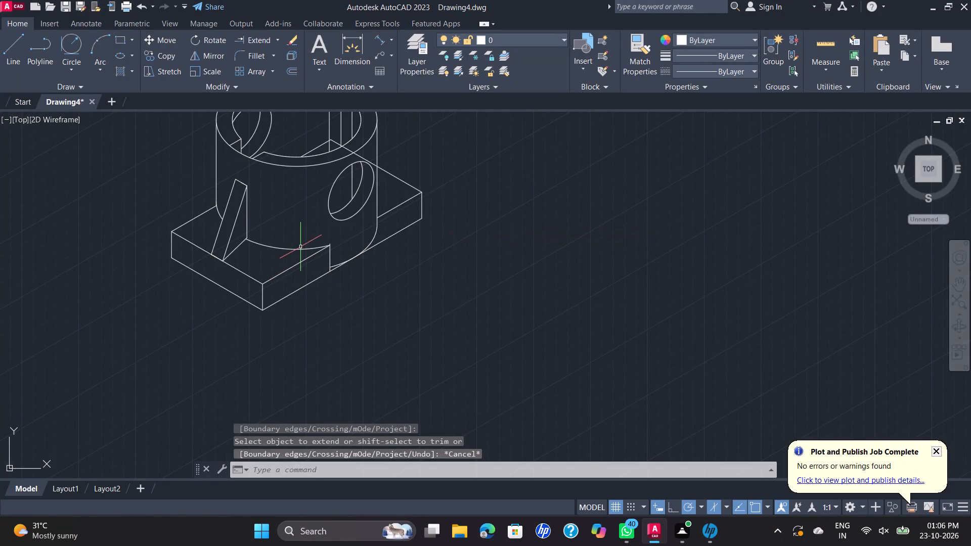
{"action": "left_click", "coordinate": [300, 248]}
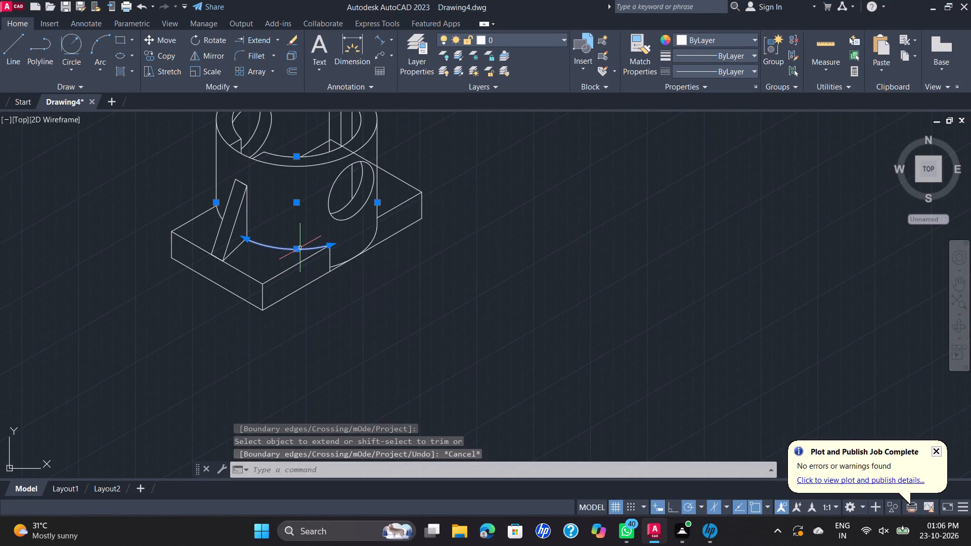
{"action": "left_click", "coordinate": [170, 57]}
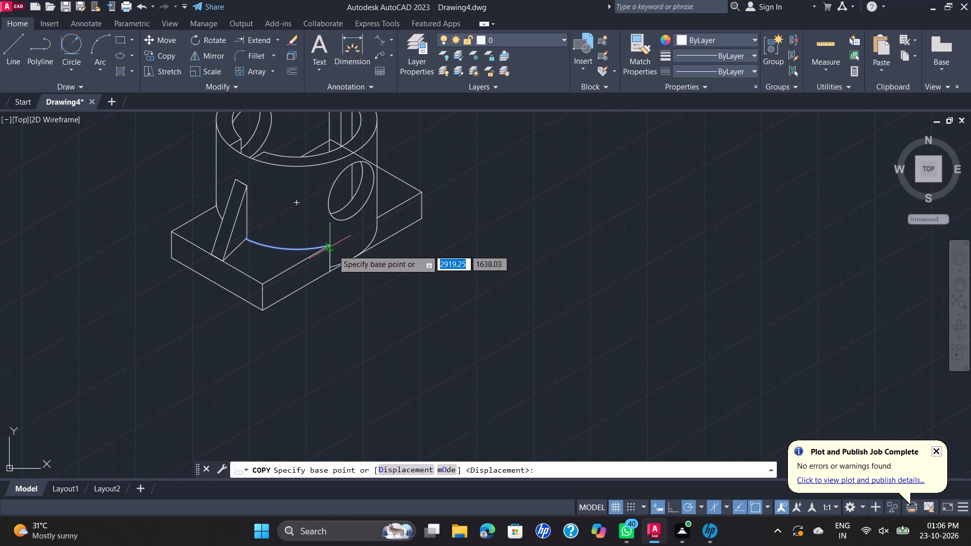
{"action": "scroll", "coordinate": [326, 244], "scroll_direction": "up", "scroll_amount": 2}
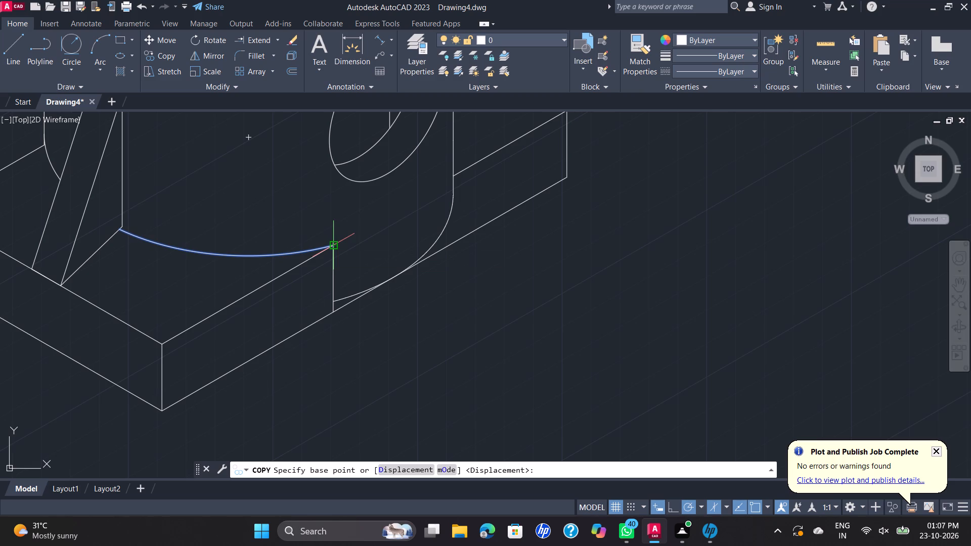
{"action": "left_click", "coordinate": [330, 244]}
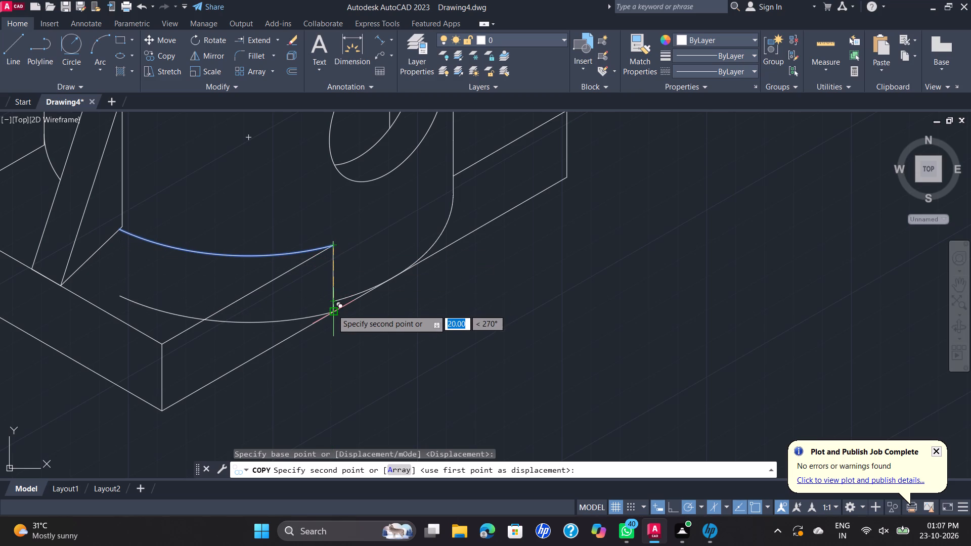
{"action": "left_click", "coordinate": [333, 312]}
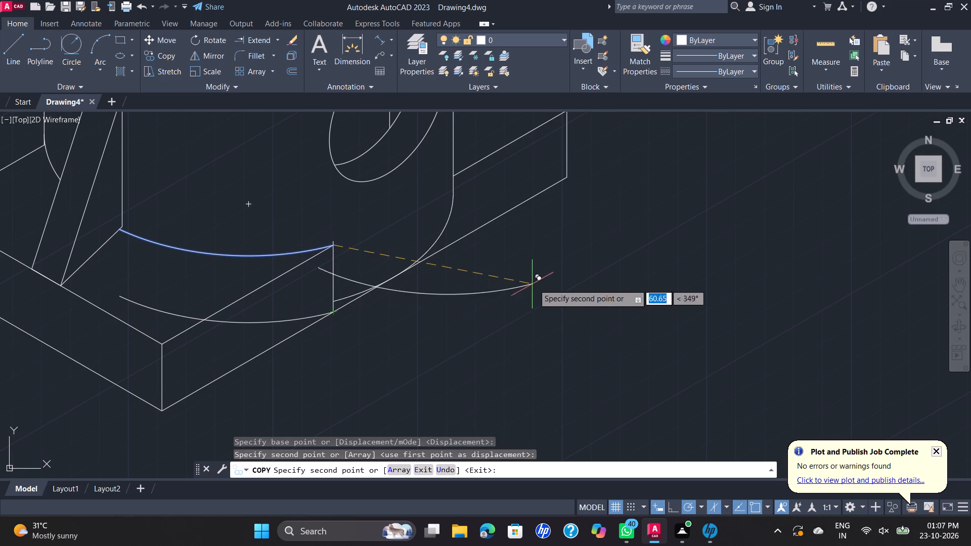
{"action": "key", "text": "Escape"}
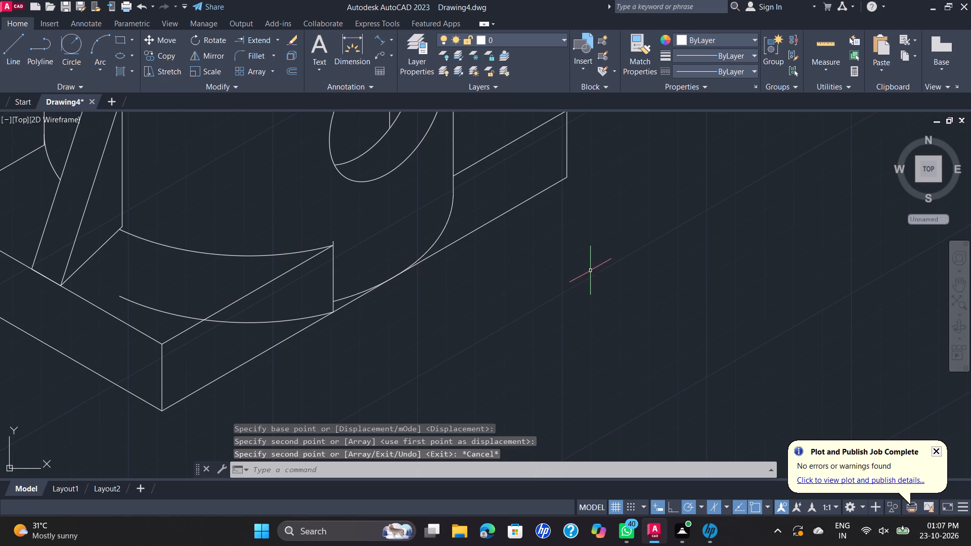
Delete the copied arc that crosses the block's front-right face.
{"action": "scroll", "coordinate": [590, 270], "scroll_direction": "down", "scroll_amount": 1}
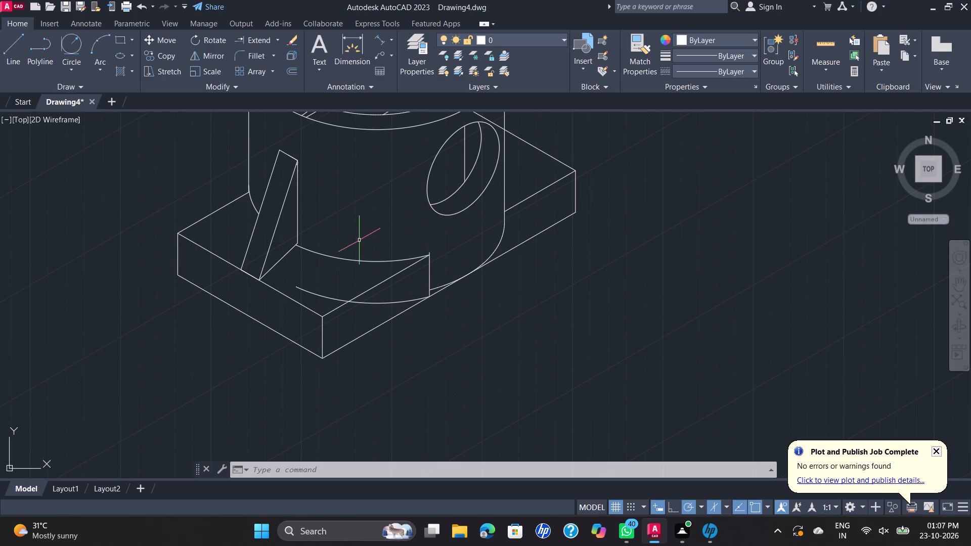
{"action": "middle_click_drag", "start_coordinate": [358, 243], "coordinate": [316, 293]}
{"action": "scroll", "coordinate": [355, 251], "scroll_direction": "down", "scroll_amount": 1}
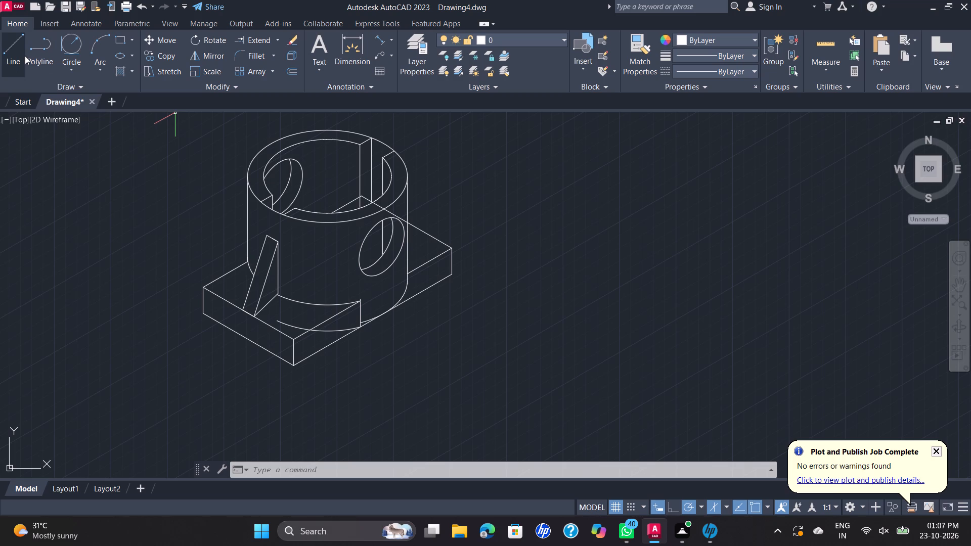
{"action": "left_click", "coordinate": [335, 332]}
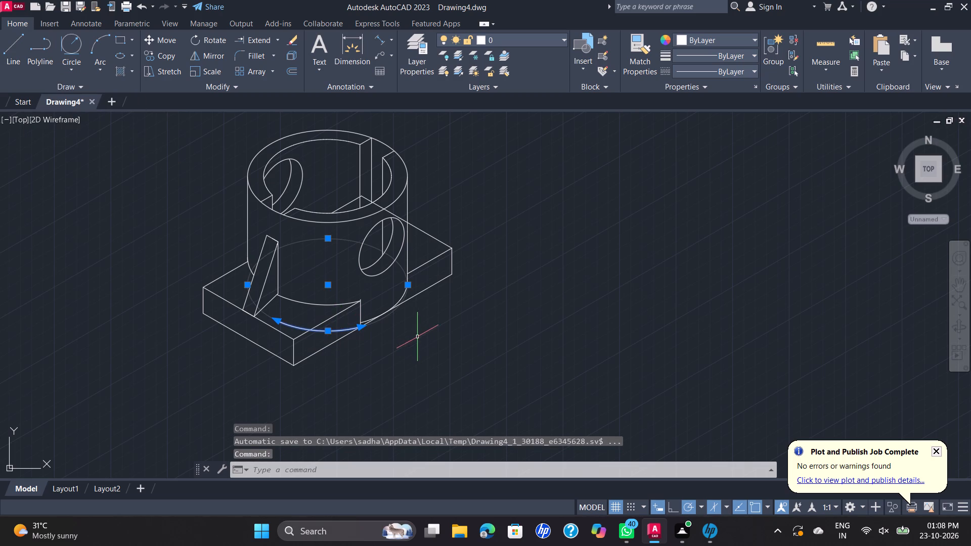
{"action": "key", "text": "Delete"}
Delete the short vertical line at the end of the block's front-right top edge, below the cylinder.
{"action": "scroll", "coordinate": [374, 318], "scroll_direction": "up", "scroll_amount": 3}
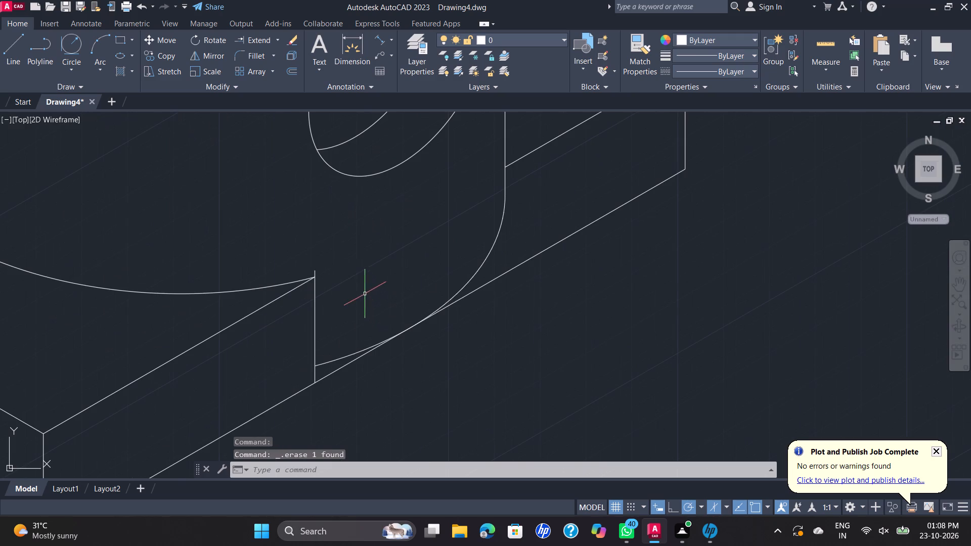
{"action": "left_click", "coordinate": [315, 274]}
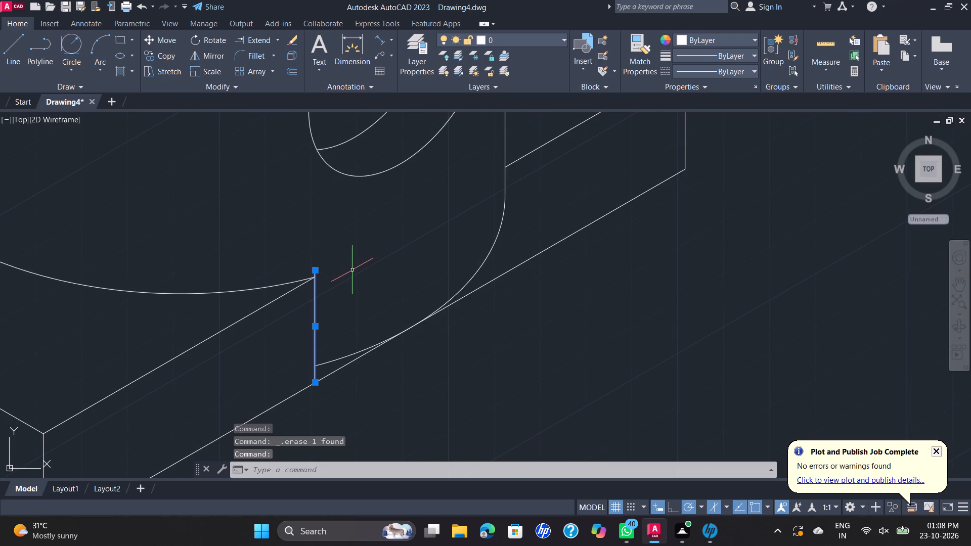
{"action": "key", "text": "Delete"}
{"action": "scroll", "coordinate": [359, 256], "scroll_direction": "down", "scroll_amount": 1}
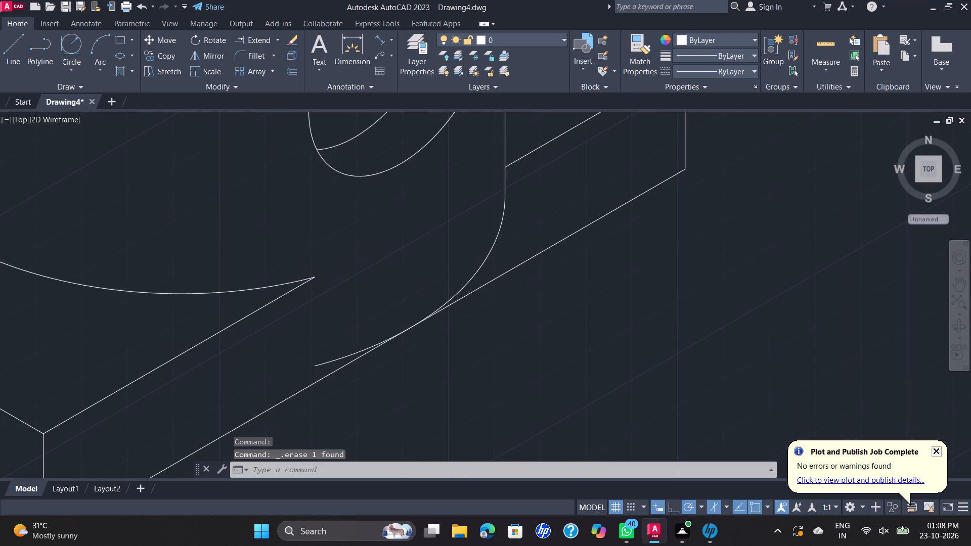
Extend the cylinder's lower-right base arc to the block's front-right top edge.
{"action": "scroll", "coordinate": [361, 254], "scroll_direction": "down", "scroll_amount": 1}
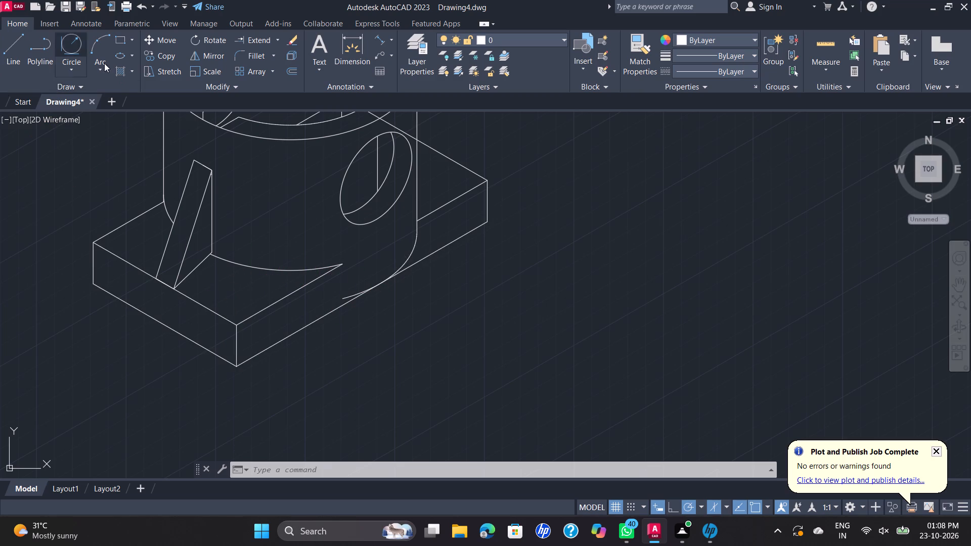
{"action": "left_click", "coordinate": [259, 41]}
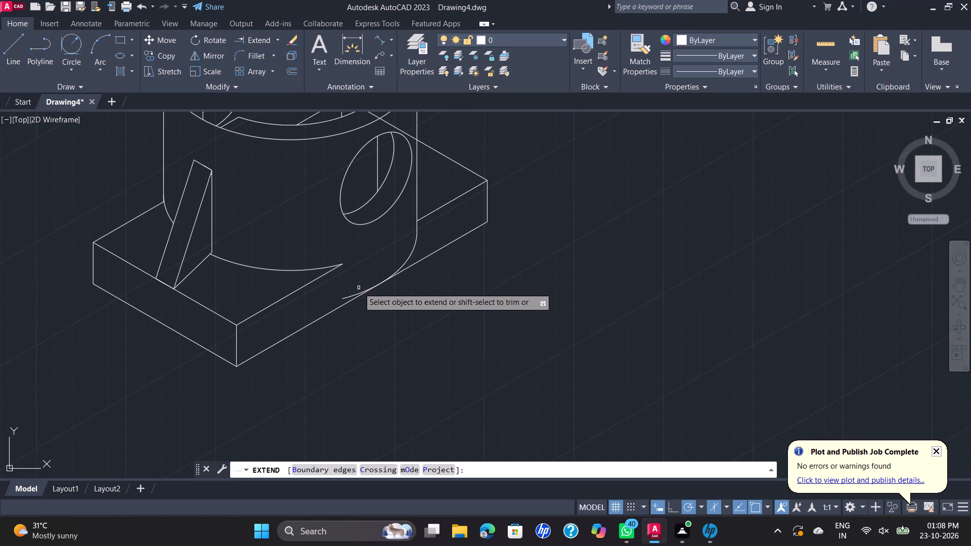
{"action": "left_click", "coordinate": [351, 294]}
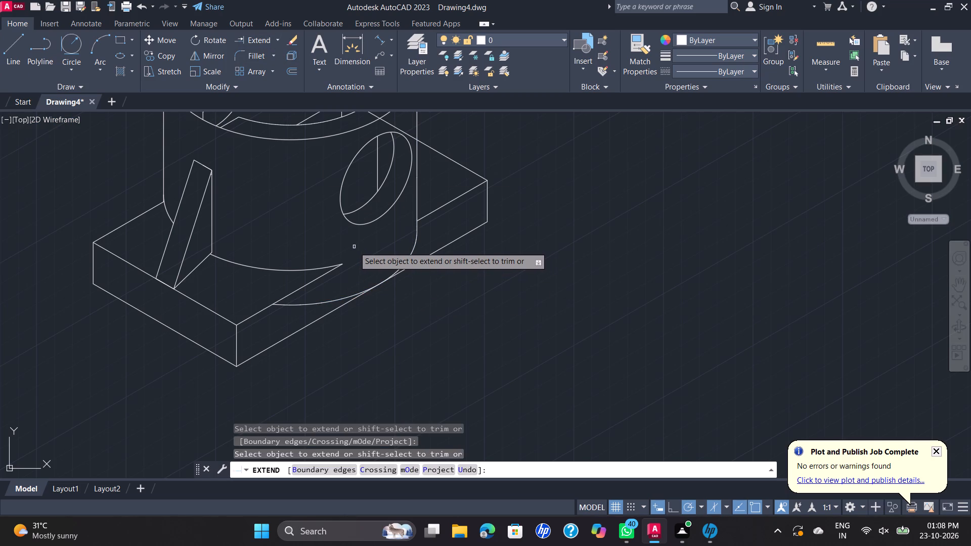
{"action": "key", "text": "Escape"}
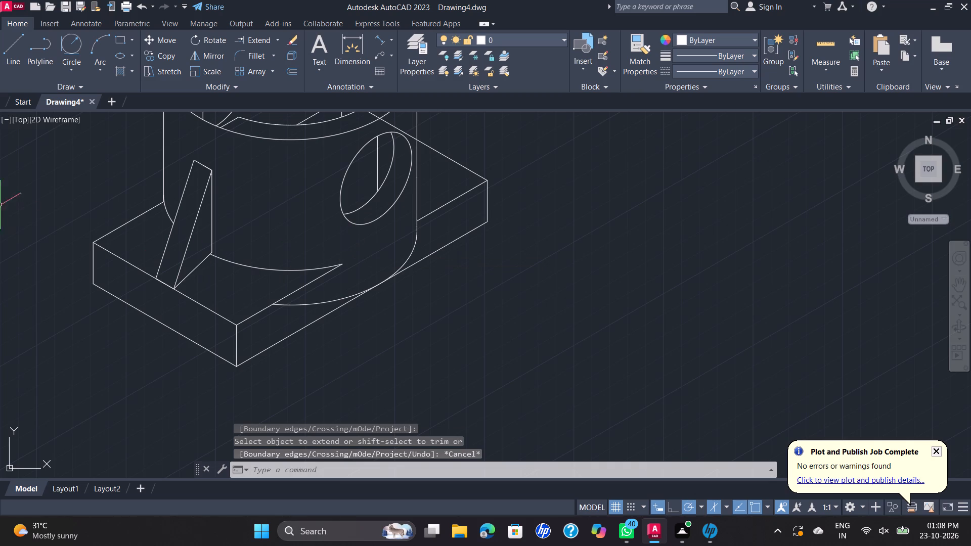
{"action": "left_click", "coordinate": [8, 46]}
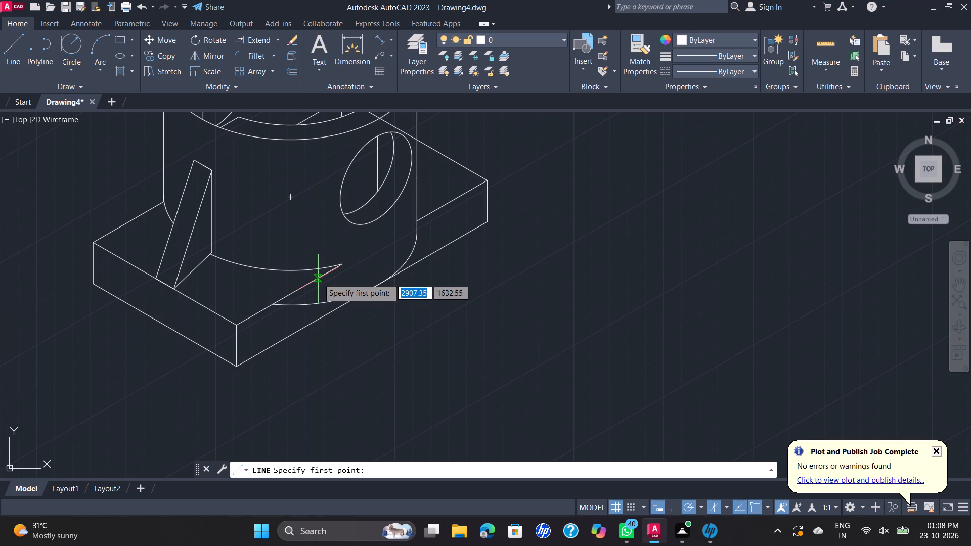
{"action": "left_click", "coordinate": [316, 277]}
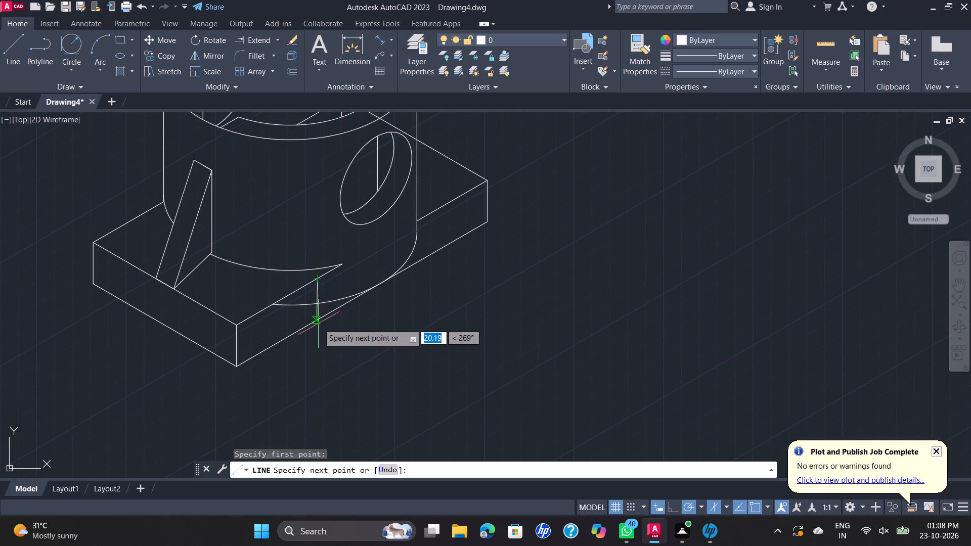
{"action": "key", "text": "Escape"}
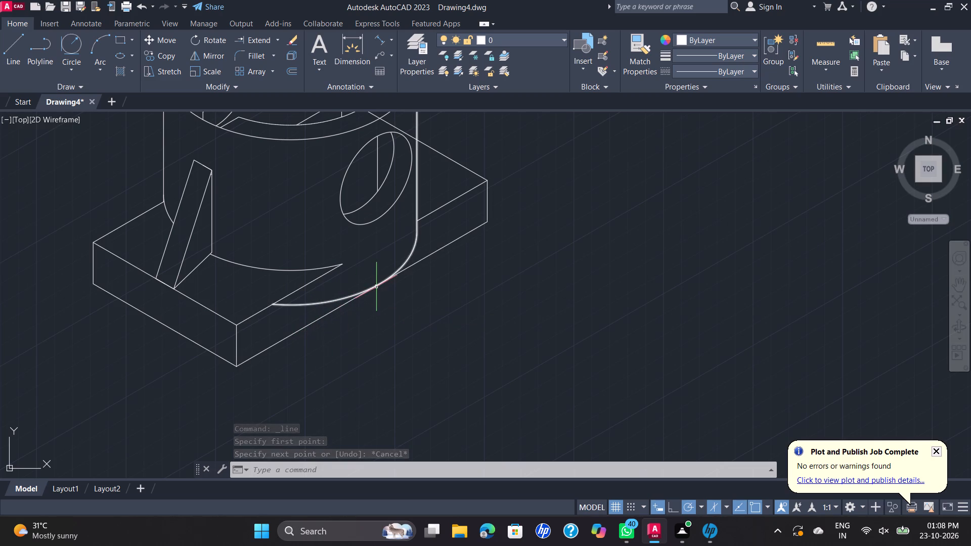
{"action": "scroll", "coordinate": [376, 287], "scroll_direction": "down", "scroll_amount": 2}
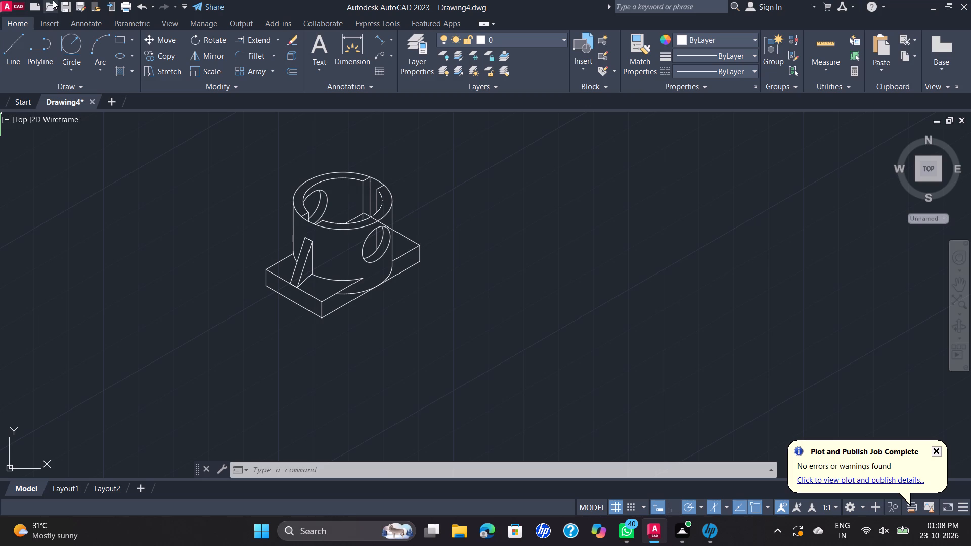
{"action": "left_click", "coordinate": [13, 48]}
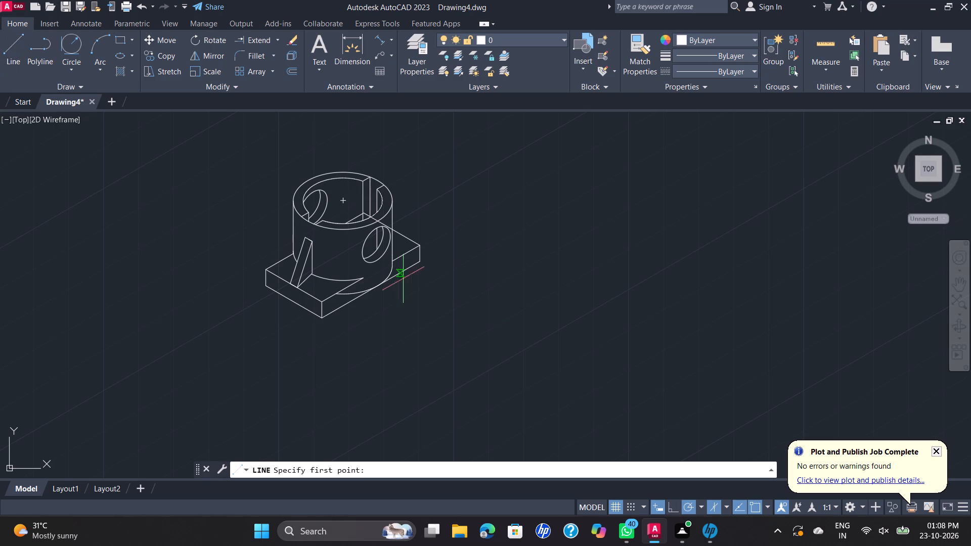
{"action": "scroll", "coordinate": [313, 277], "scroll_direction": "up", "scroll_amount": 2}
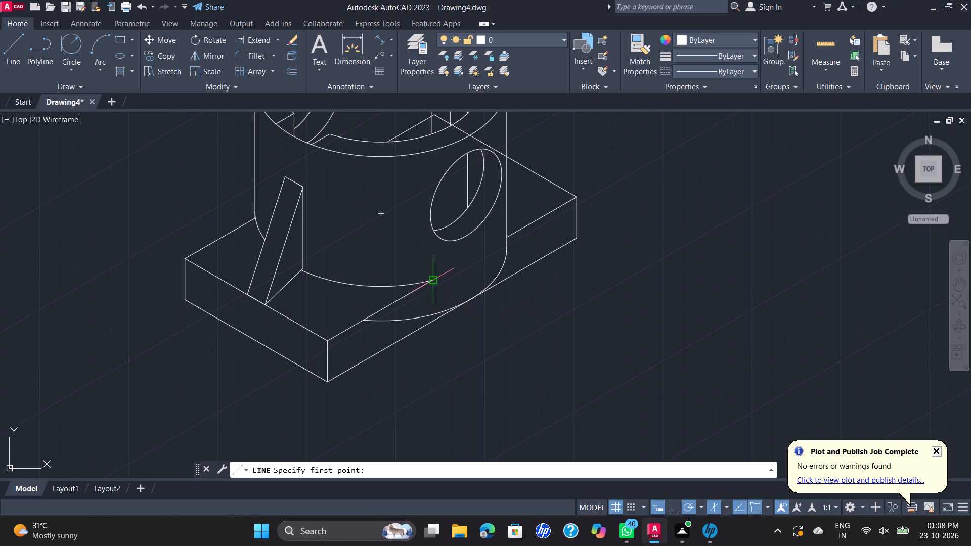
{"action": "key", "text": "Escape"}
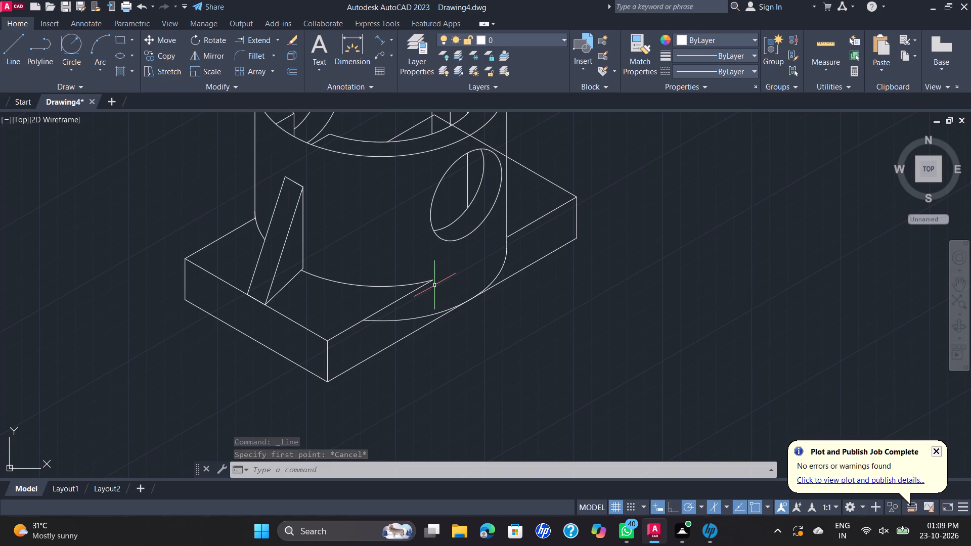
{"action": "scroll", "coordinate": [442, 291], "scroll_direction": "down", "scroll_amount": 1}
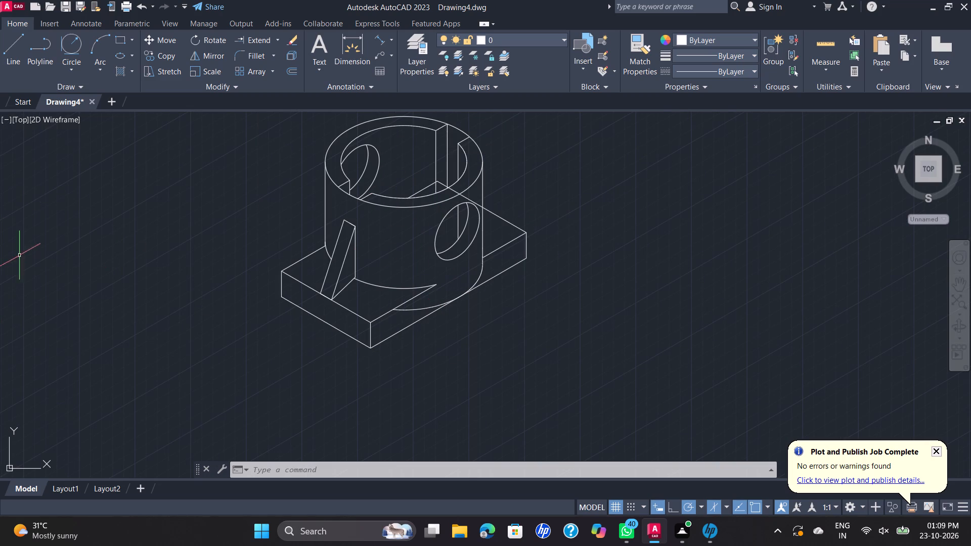
Draw a vertical line about 30.22 long downward from where the front base arc meets the block's top edge.
{"action": "left_click", "coordinate": [5, 54]}
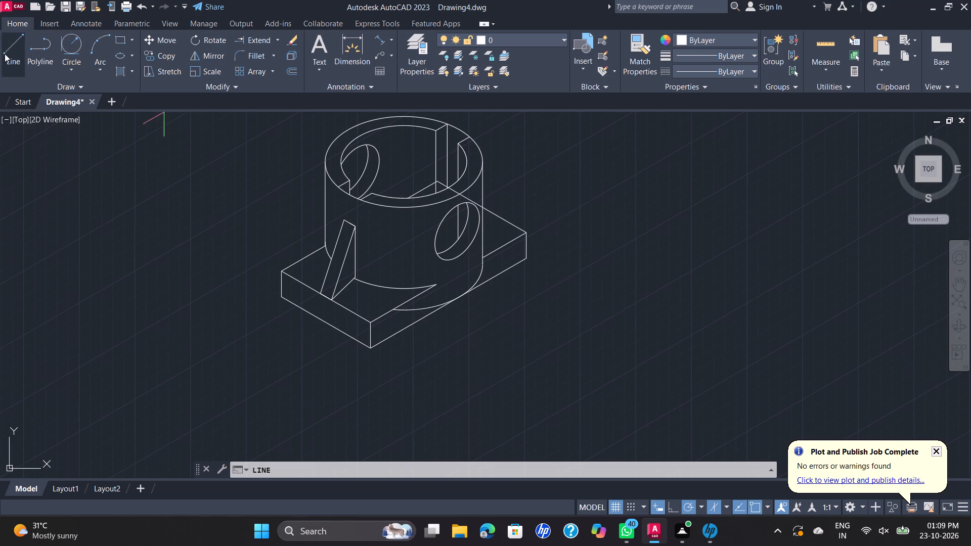
{"action": "left_click", "coordinate": [439, 286]}
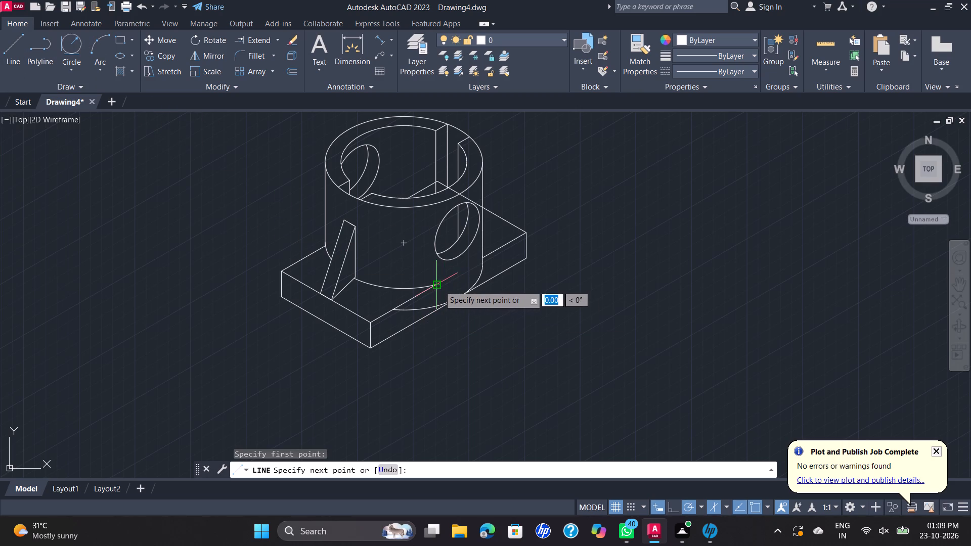
{"action": "scroll", "coordinate": [434, 311], "scroll_direction": "up", "scroll_amount": 1}
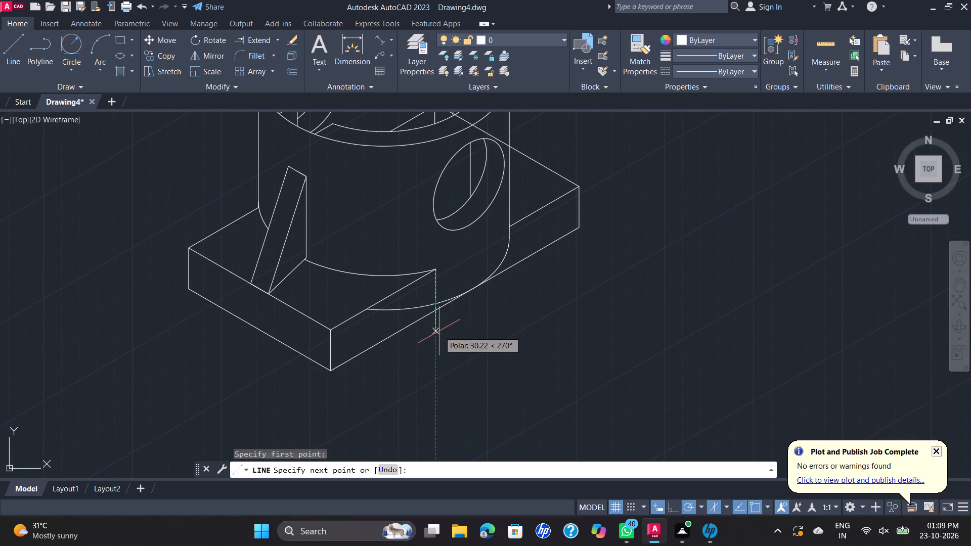
{"action": "left_click", "coordinate": [439, 331]}
{"action": "key", "text": "Escape"}
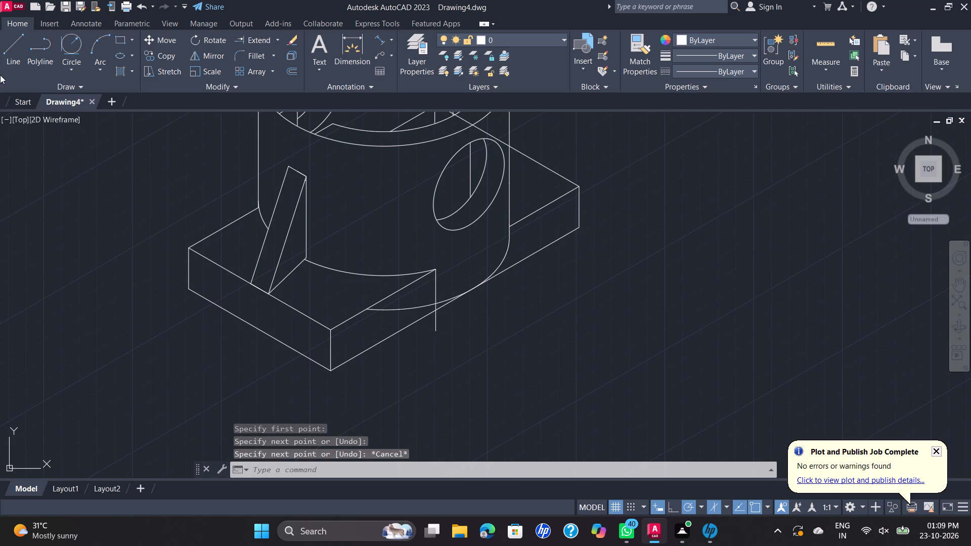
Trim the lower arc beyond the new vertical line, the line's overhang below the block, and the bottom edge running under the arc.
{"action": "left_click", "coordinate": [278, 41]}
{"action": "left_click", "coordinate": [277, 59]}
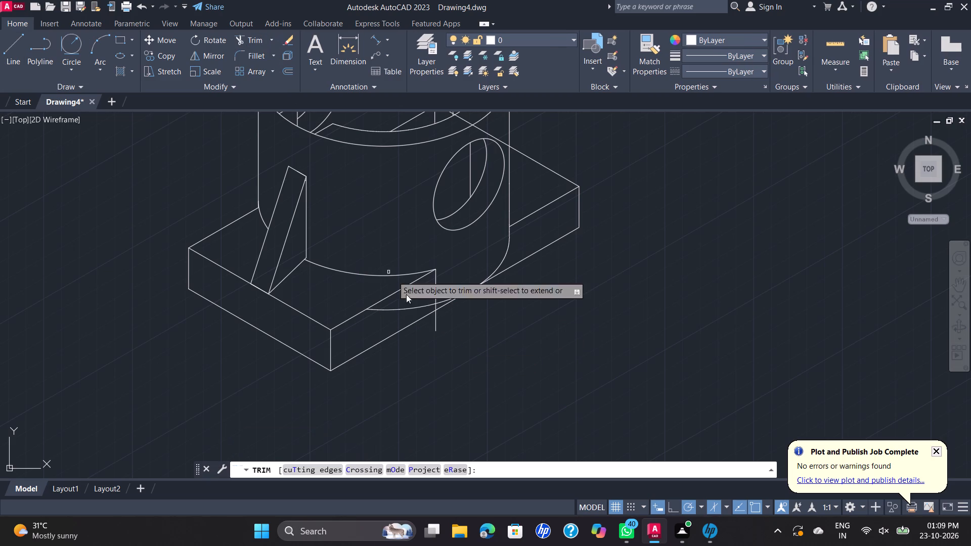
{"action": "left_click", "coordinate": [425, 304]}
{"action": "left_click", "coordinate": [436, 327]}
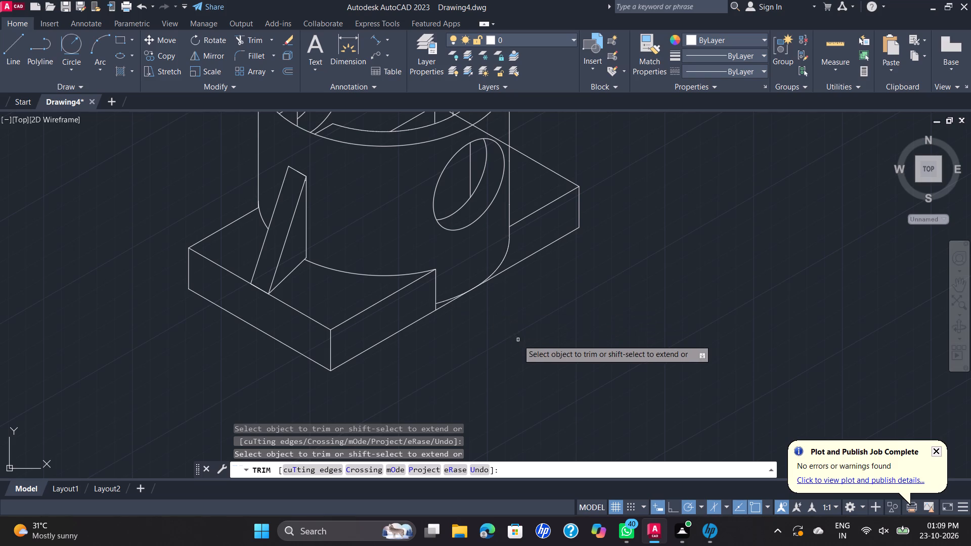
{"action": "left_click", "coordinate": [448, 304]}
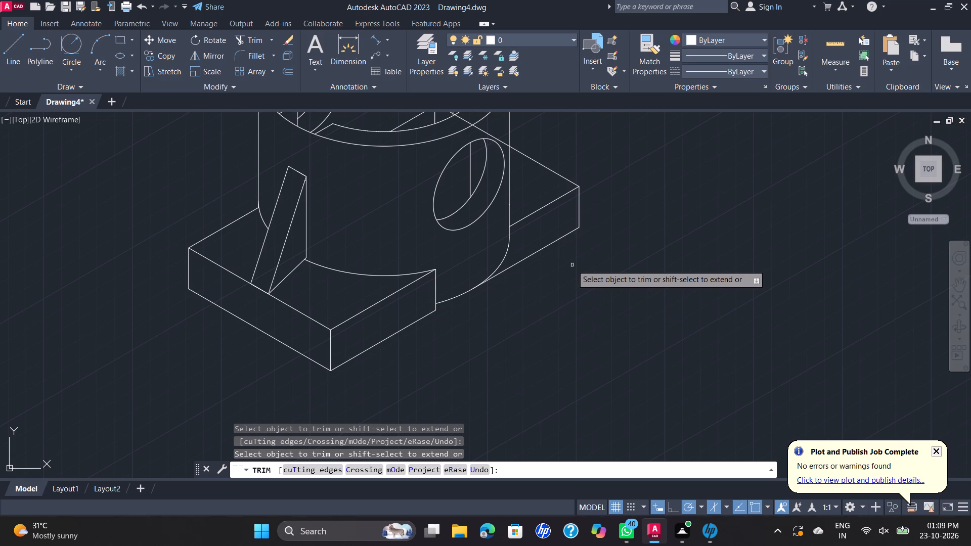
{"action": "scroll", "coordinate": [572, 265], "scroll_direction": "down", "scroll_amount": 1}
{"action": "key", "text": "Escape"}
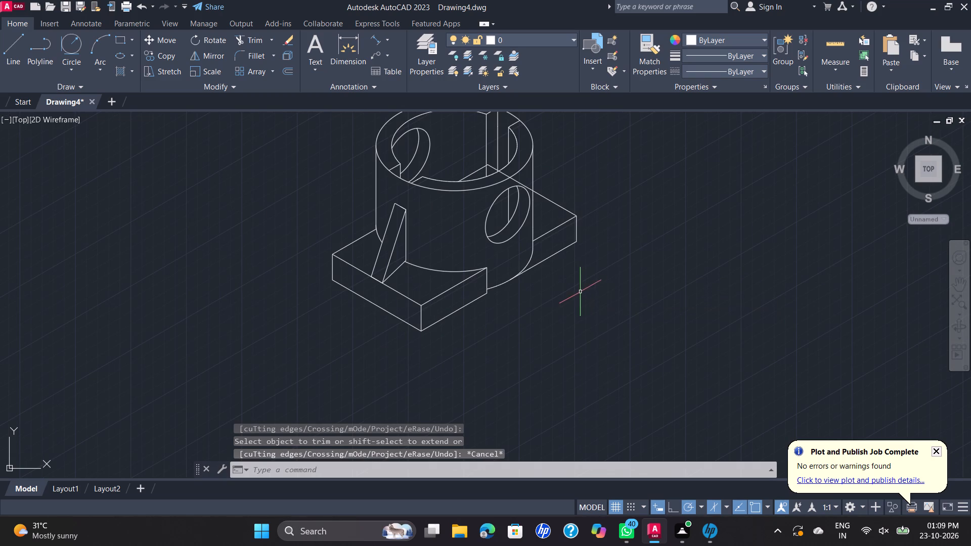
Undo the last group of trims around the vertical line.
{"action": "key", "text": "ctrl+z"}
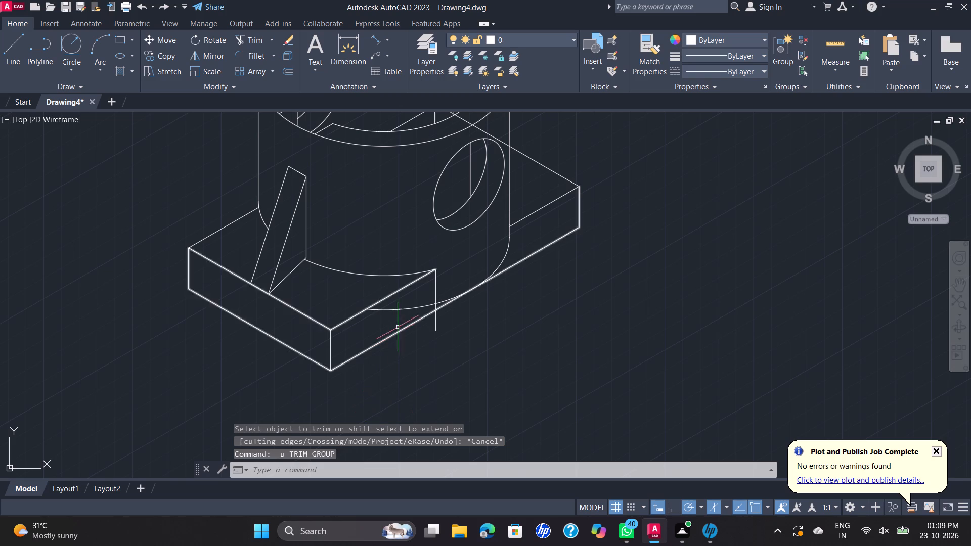
Trim the vertical line's overhang below the block and the base-arc piece crossing the block's front-right face.
{"action": "left_click", "coordinate": [255, 46]}
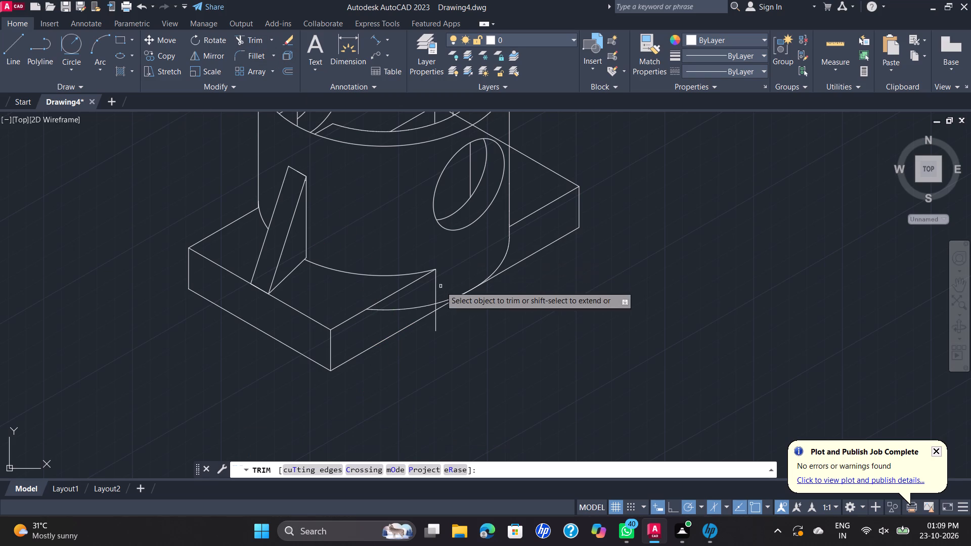
{"action": "left_click", "coordinate": [437, 326]}
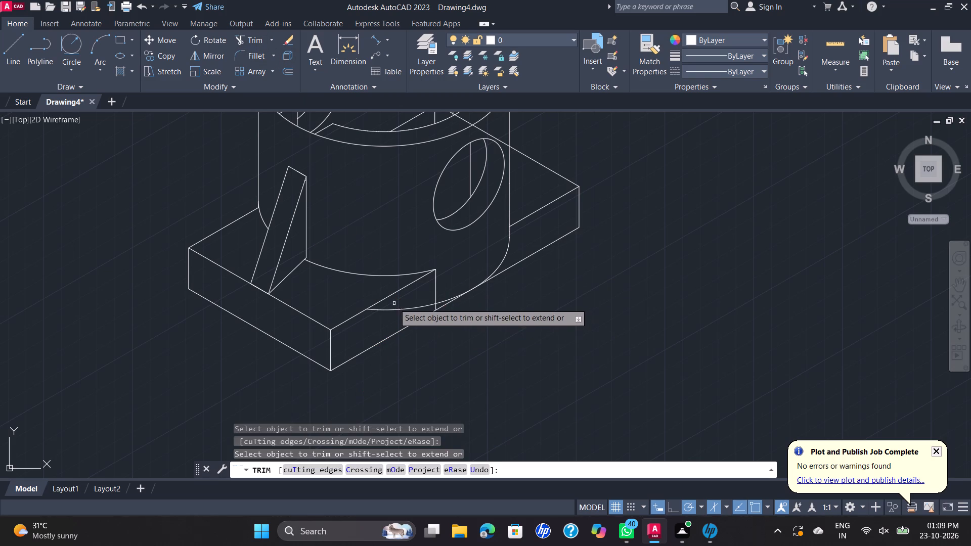
{"action": "left_click", "coordinate": [404, 311]}
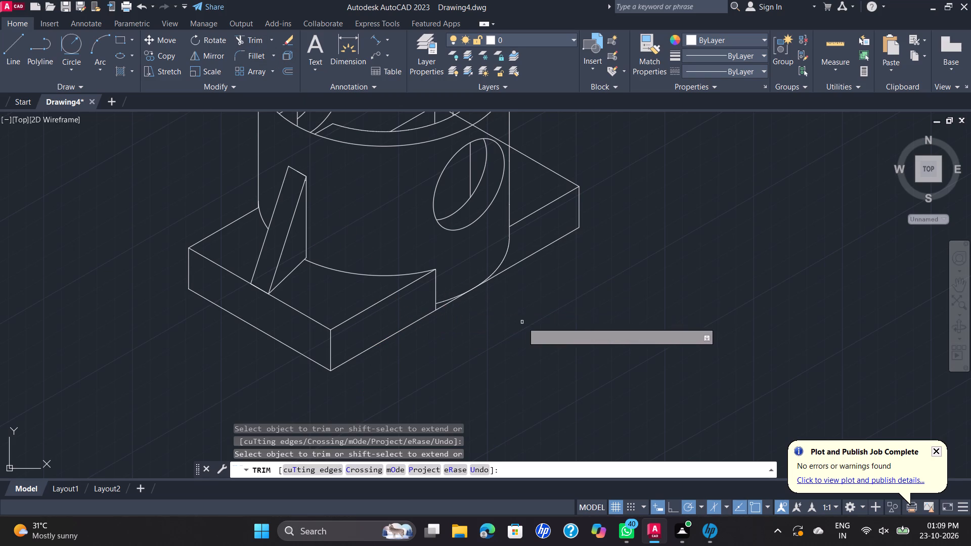
{"action": "scroll", "coordinate": [553, 329], "scroll_direction": "down", "scroll_amount": 2}
{"action": "key", "text": "Escape"}
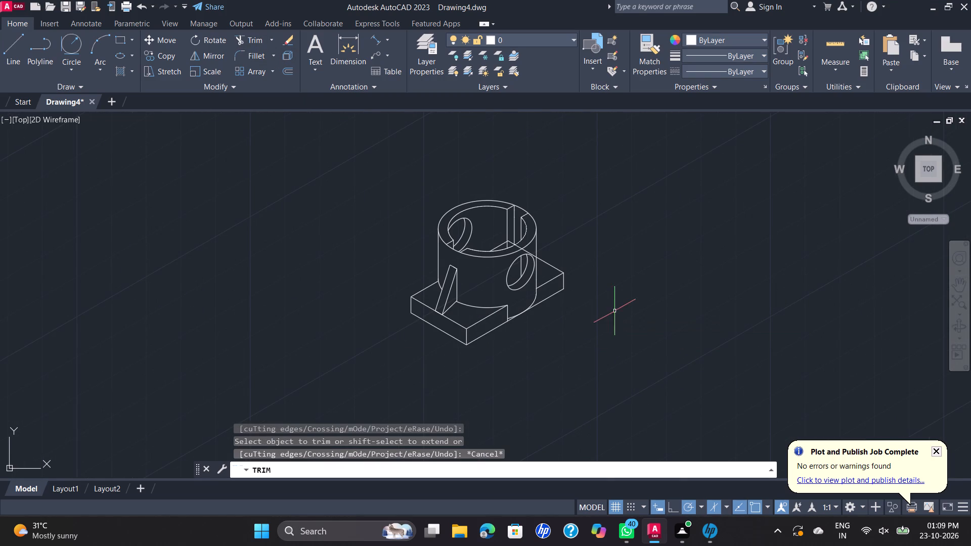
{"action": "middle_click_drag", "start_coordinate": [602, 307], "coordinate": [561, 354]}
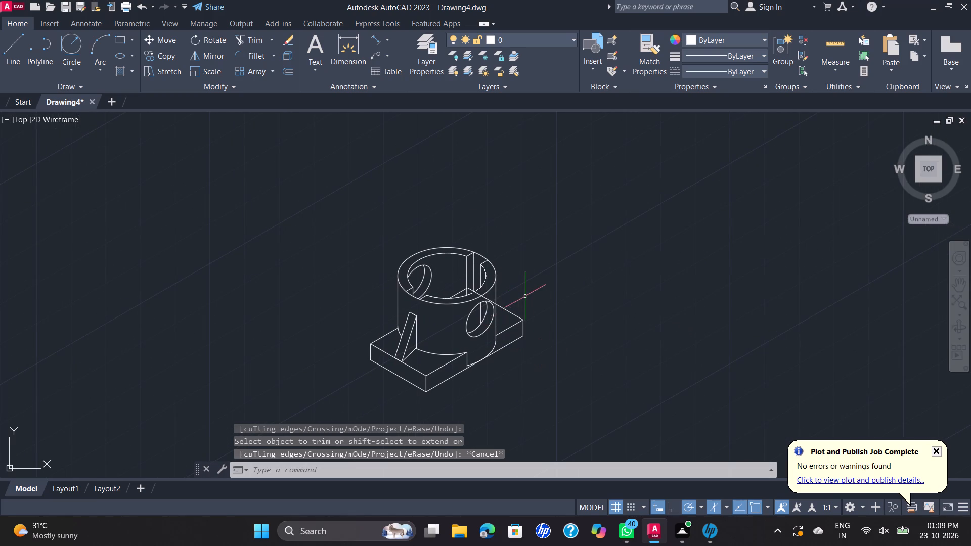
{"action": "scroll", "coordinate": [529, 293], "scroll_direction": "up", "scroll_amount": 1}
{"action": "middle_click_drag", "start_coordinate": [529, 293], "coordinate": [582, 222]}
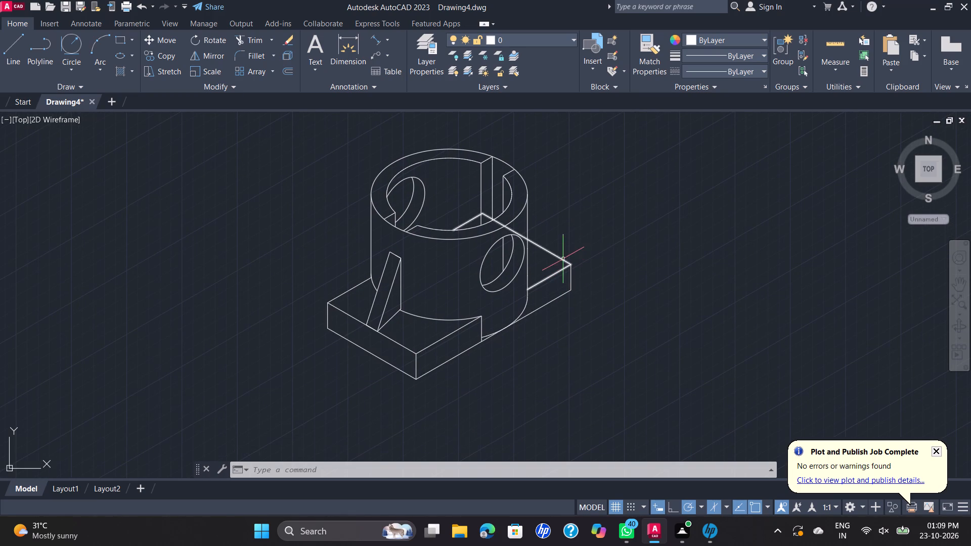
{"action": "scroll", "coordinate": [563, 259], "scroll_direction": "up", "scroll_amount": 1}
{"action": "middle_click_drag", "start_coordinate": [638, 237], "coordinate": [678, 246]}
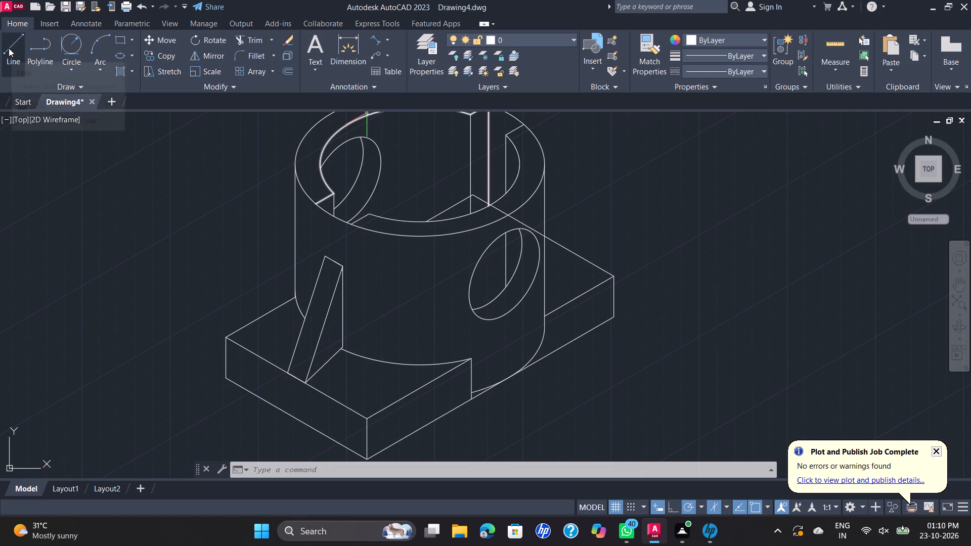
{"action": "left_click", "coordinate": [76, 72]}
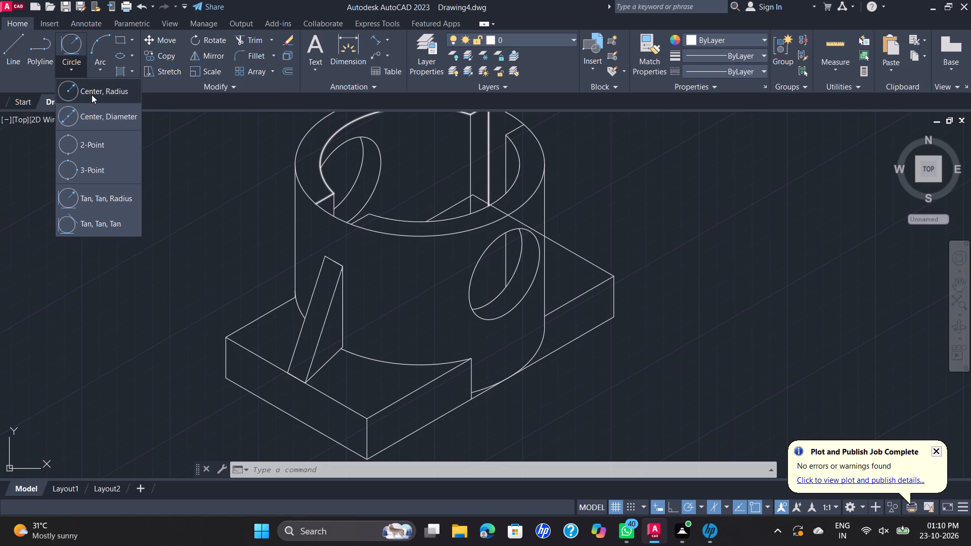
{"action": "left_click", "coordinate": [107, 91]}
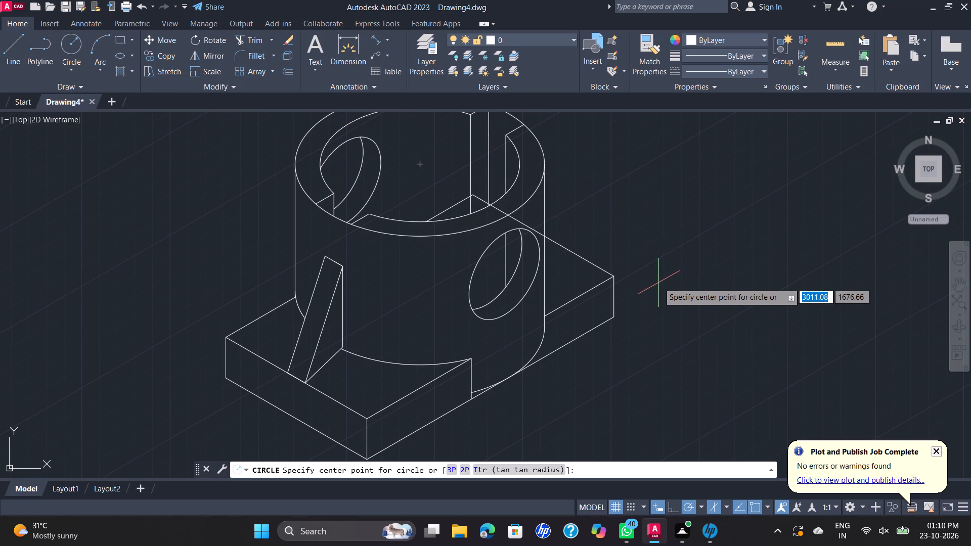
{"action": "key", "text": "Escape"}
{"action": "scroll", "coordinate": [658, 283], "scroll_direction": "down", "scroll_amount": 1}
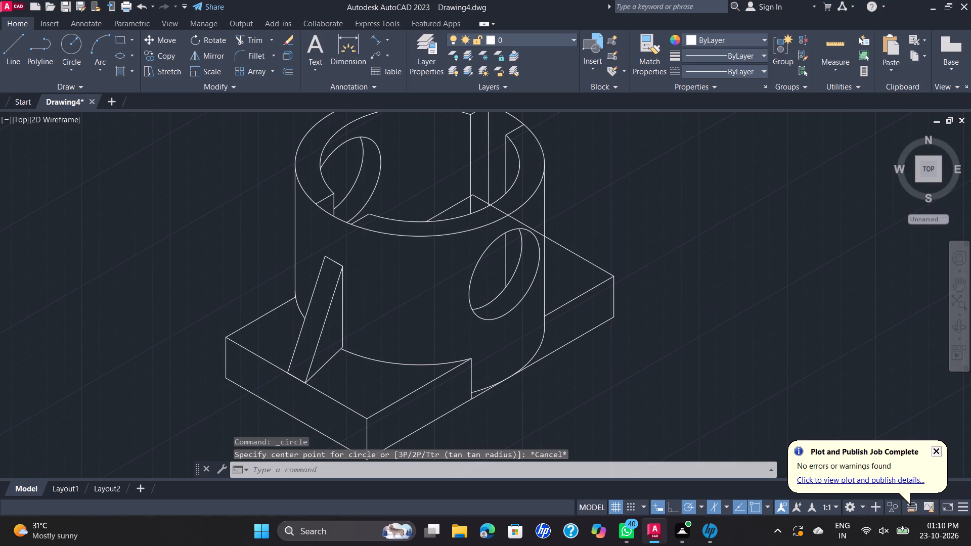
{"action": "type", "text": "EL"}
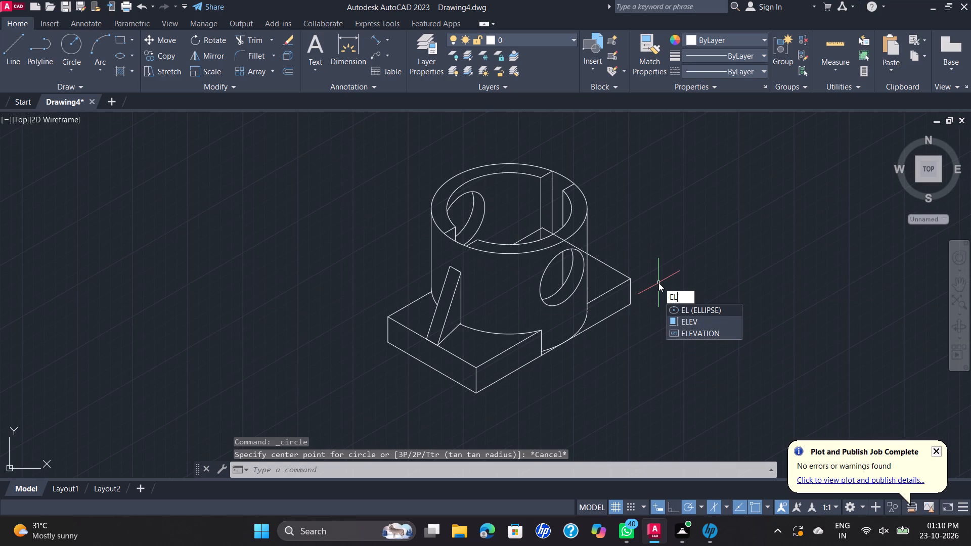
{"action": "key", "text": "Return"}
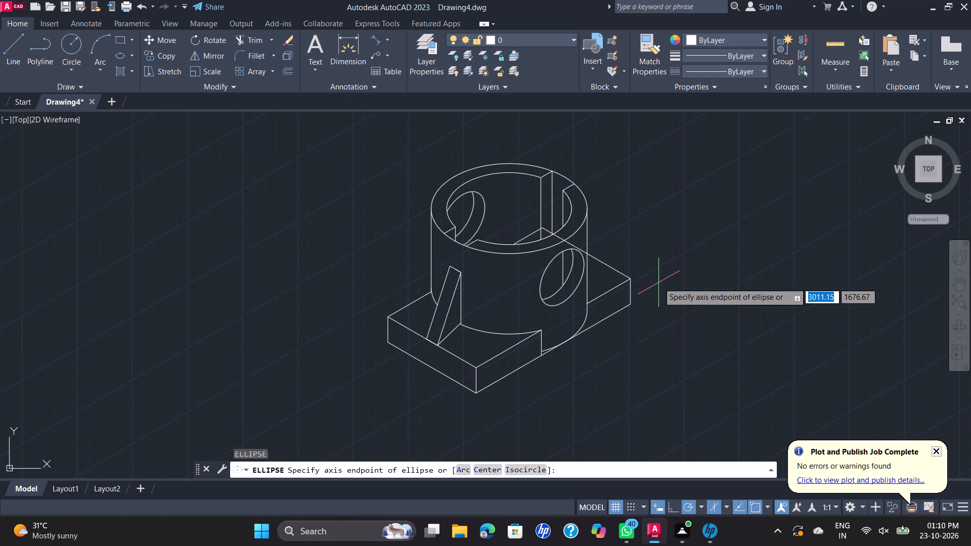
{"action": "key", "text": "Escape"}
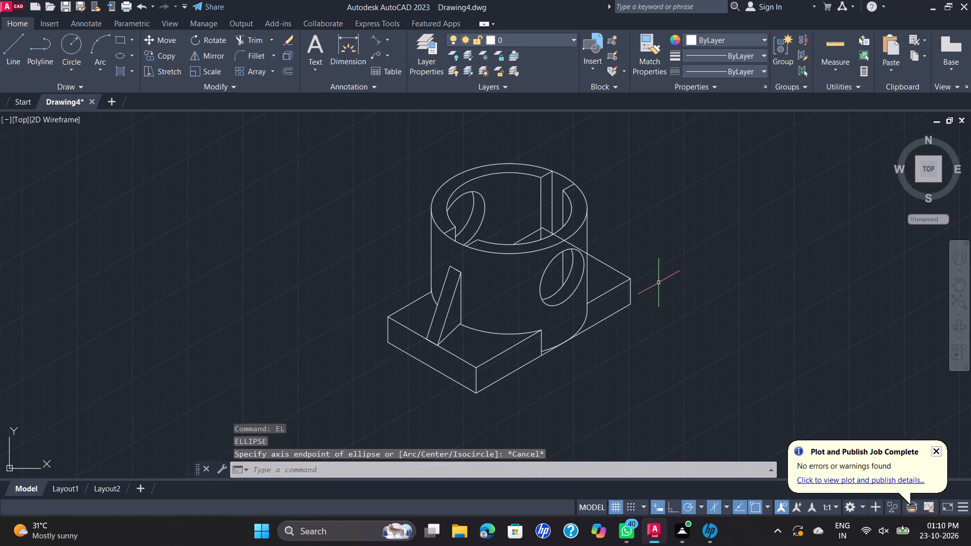
Draw an isocircle of diameter 10 in the top isoplane, in the empty space beside the part's right side.
{"action": "type", "text": "EL"}
{"action": "key", "text": "Return"}
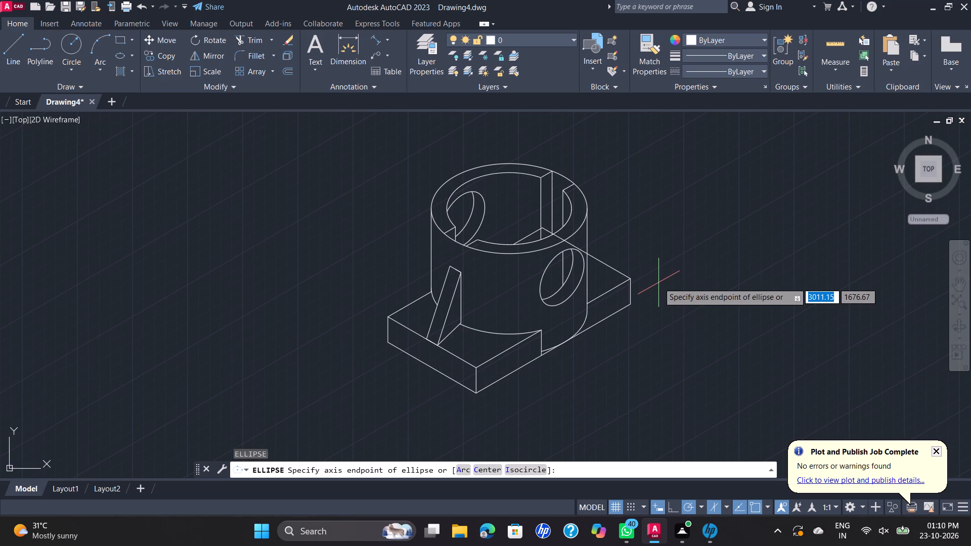
{"action": "type", "text": "ISO"}
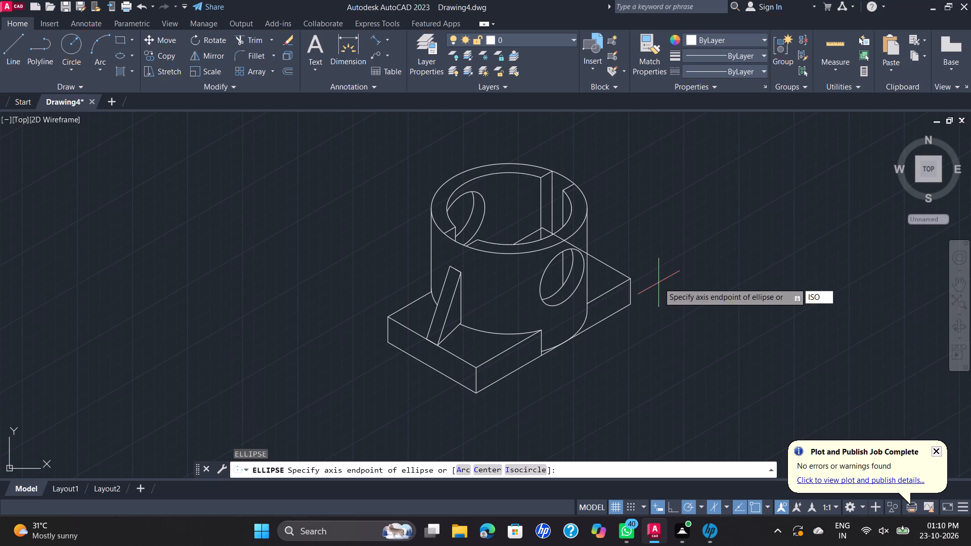
{"action": "key", "text": "Return"}
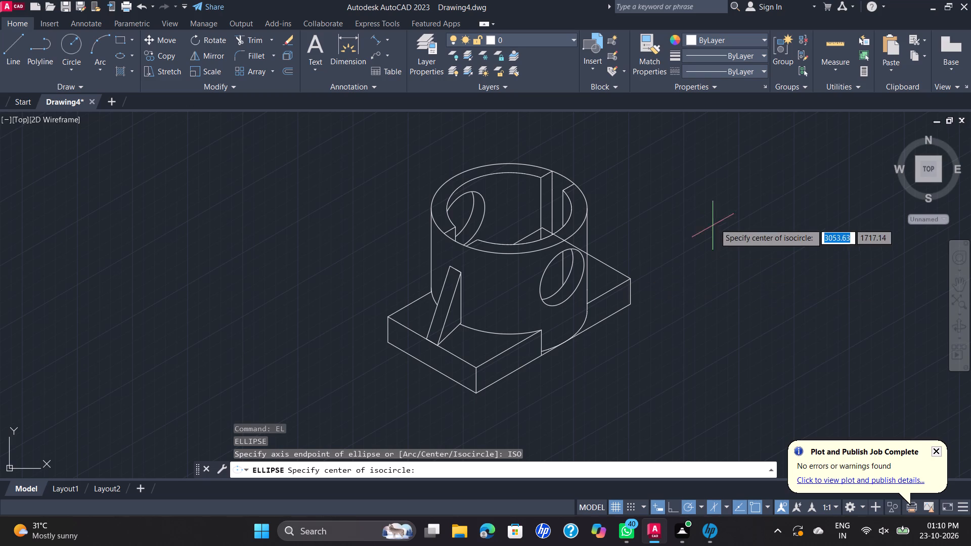
{"action": "left_click", "coordinate": [708, 252]}
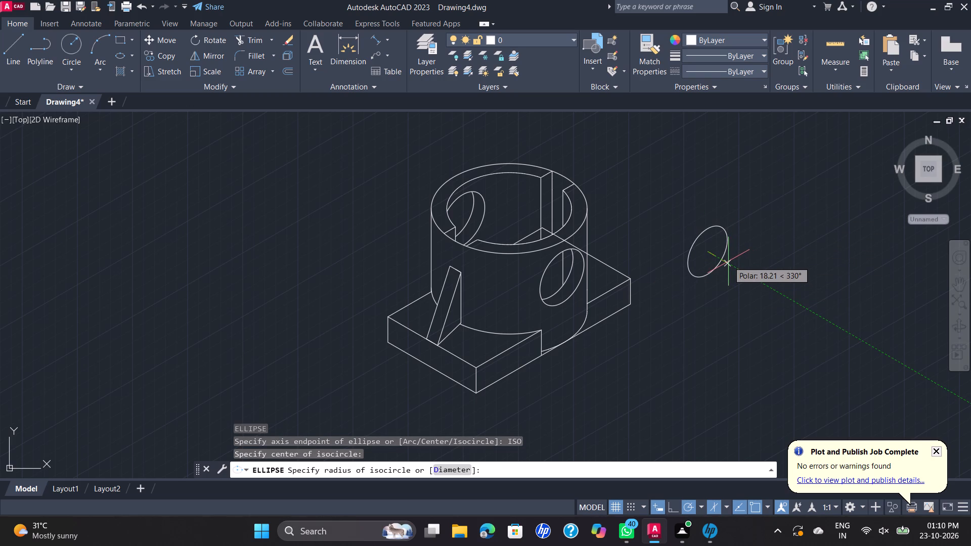
{"action": "key", "text": "F5"}
{"action": "key", "text": "F5"}
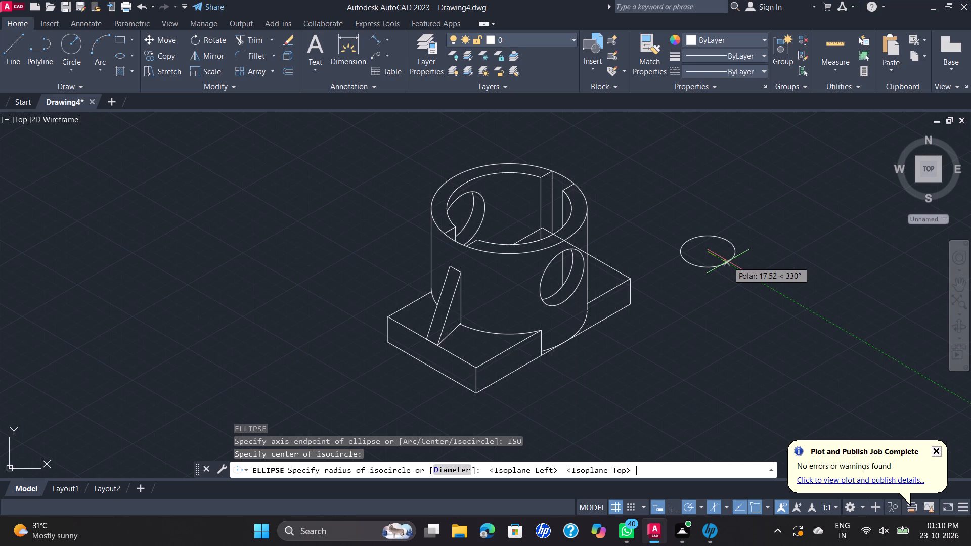
{"action": "key", "text": "d"}
{"action": "key", "text": "Return"}
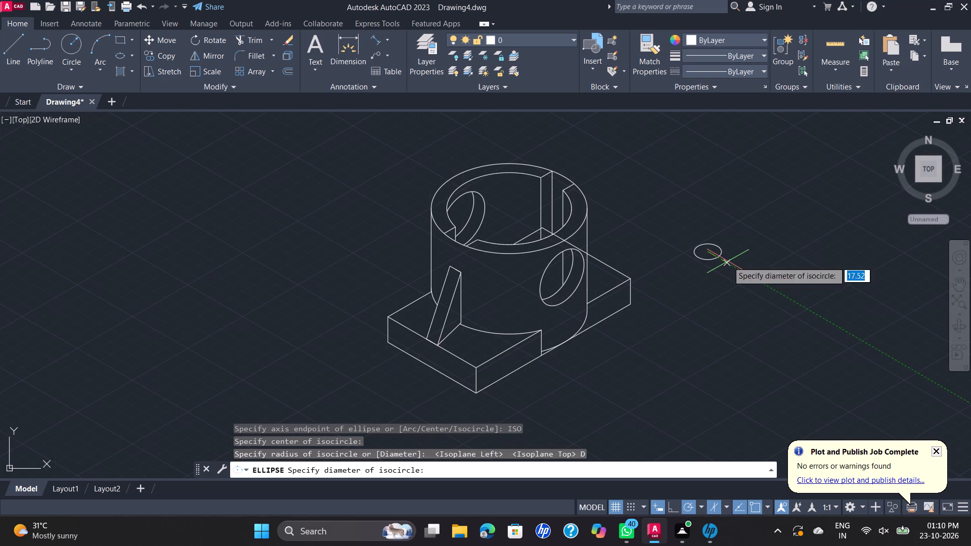
{"action": "type", "text": "10"}
{"action": "key", "text": "Return"}
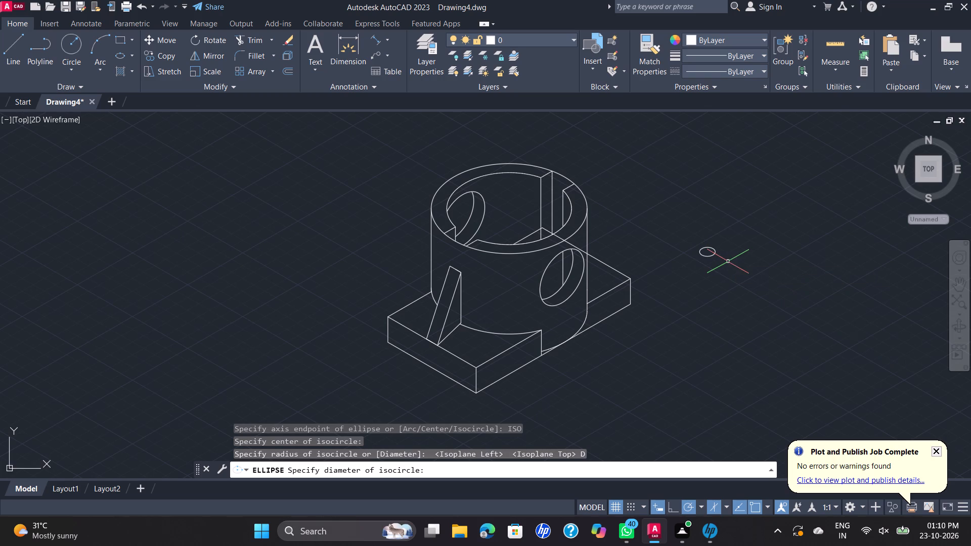
Draw a line 60 long at 330° from the centre of the small isocircle.
{"action": "scroll", "coordinate": [727, 262], "scroll_direction": "up", "scroll_amount": 2}
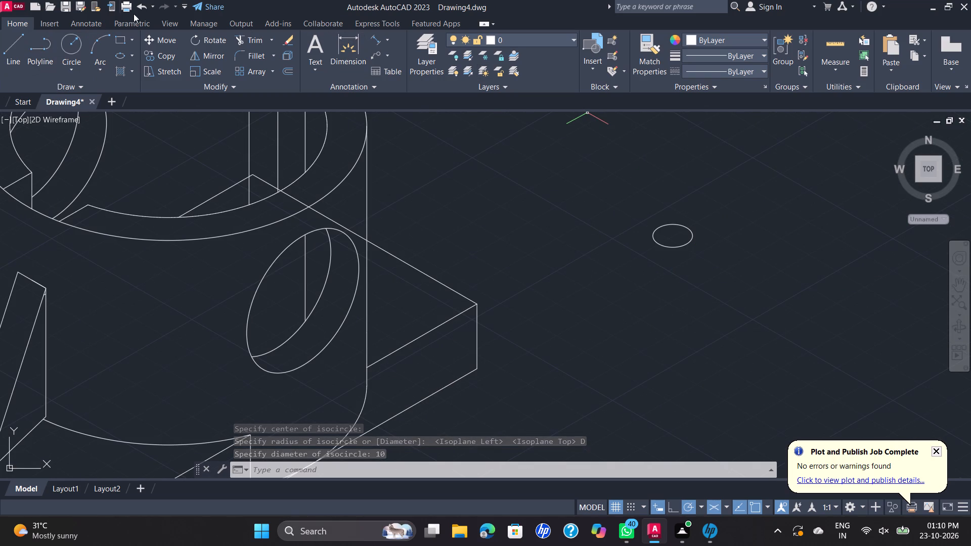
{"action": "left_click", "coordinate": [11, 55]}
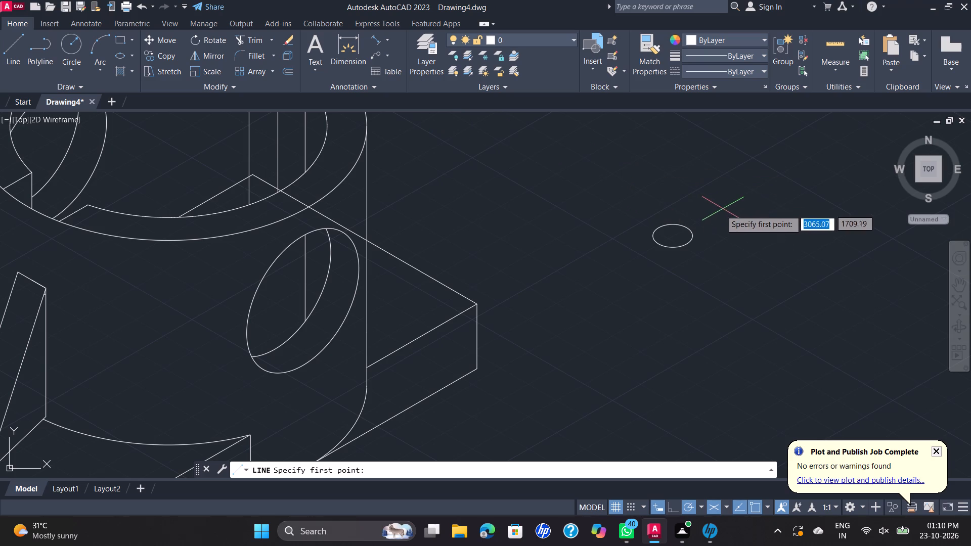
{"action": "left_click", "coordinate": [674, 237]}
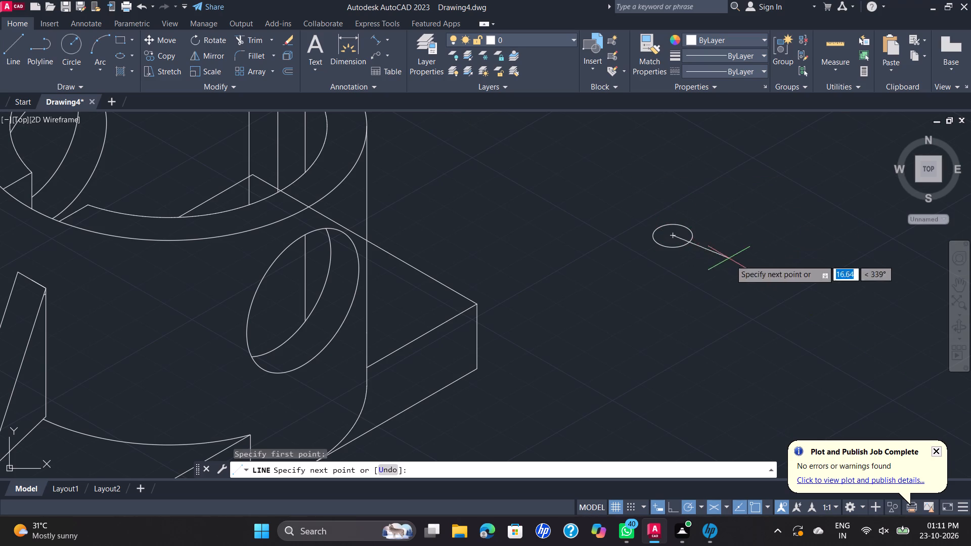
{"action": "scroll", "coordinate": [760, 286], "scroll_direction": "down", "scroll_amount": 1}
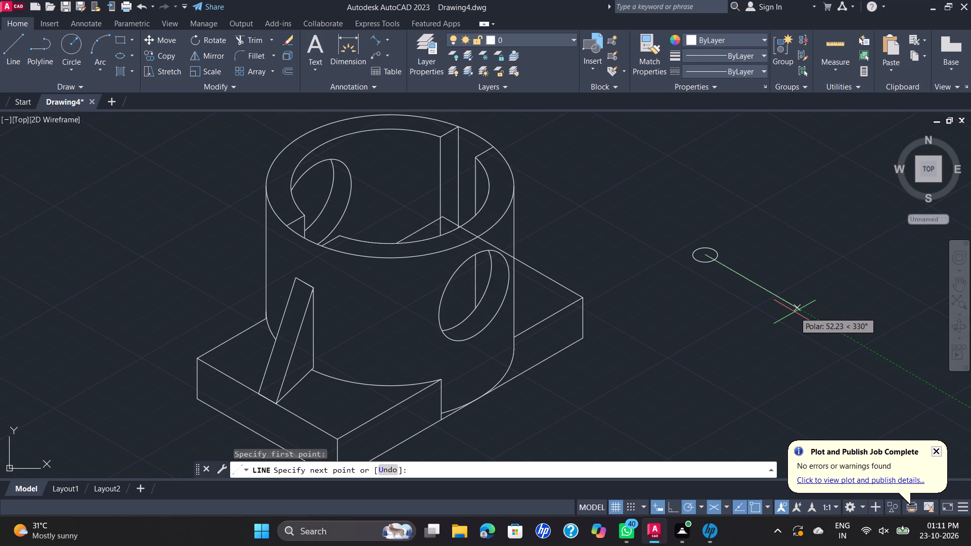
{"action": "type", "text": "60"}
{"action": "key", "text": "Return"}
{"action": "key", "text": "Escape"}
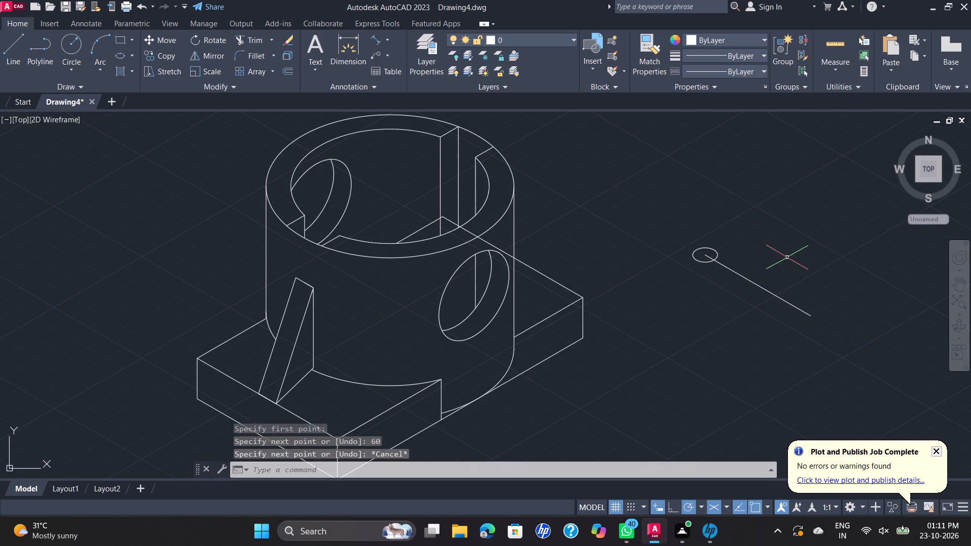
Copy the small isocircle from its centre to the far end of the 60-long line.
{"action": "left_click", "coordinate": [771, 244]}
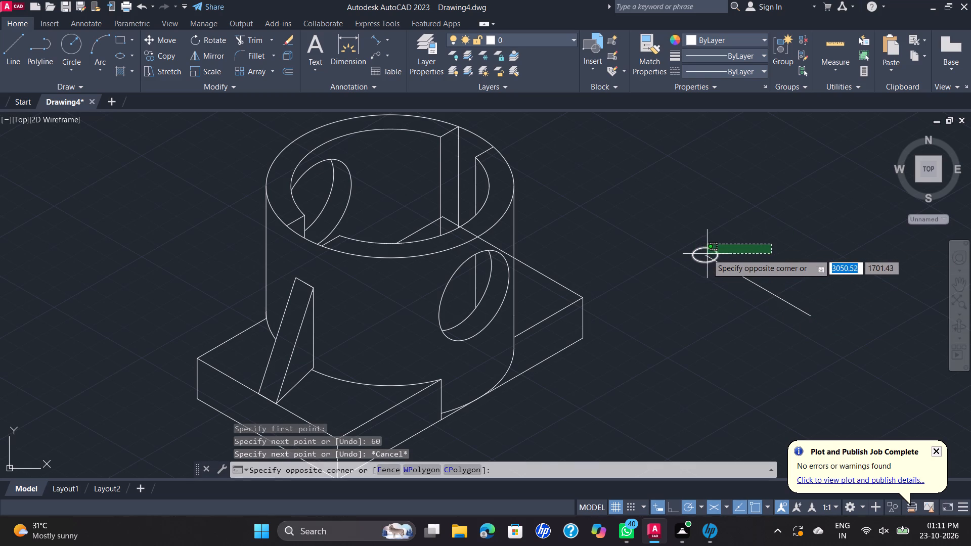
{"action": "left_click", "coordinate": [707, 254]}
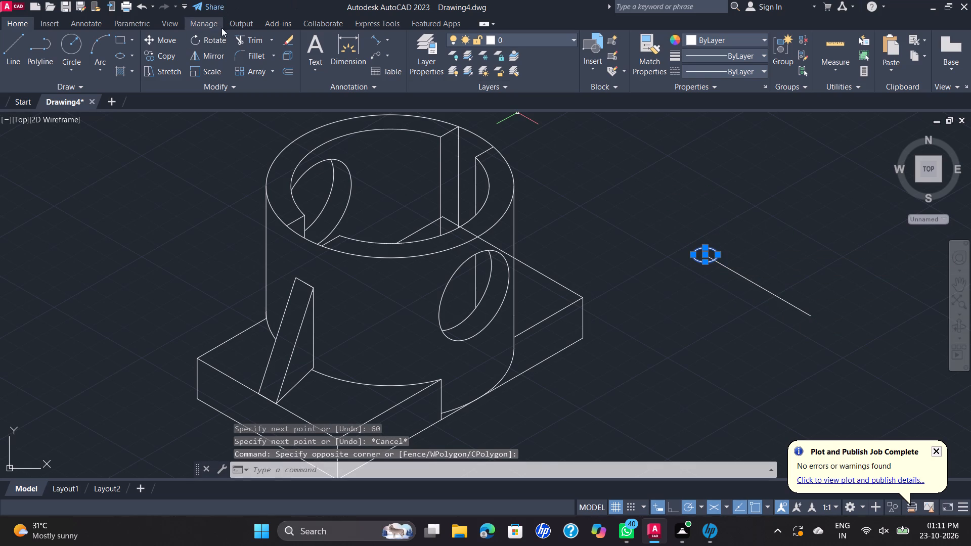
{"action": "left_click", "coordinate": [160, 55]}
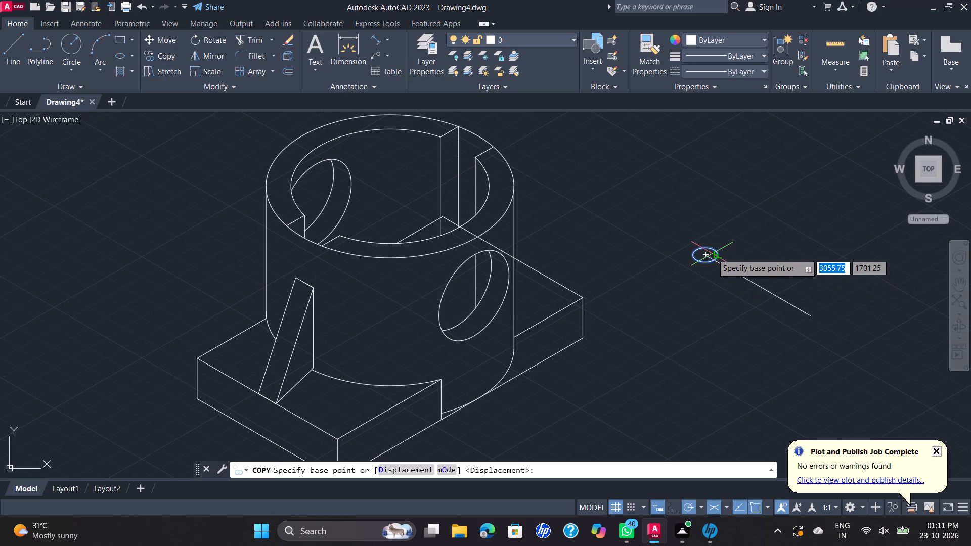
{"action": "left_click", "coordinate": [702, 256]}
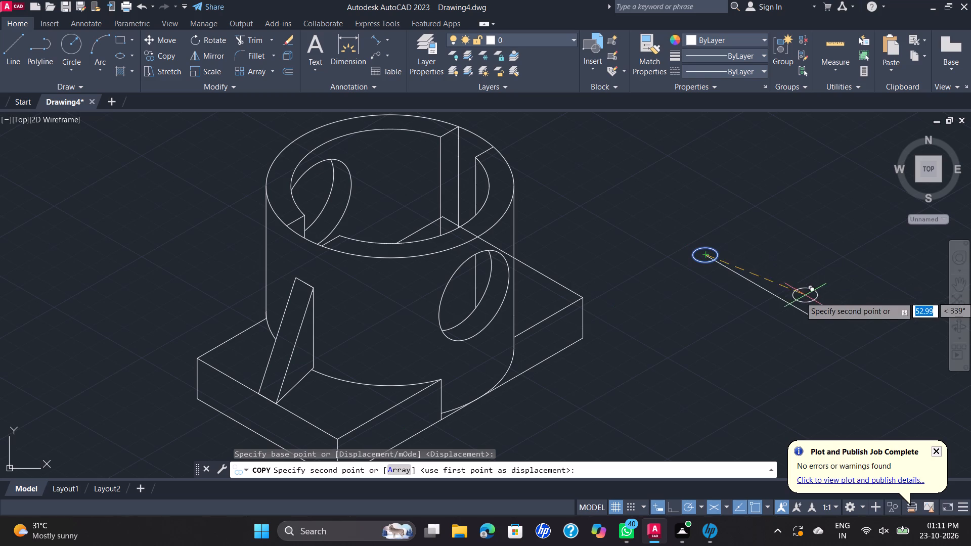
{"action": "left_click", "coordinate": [810, 316]}
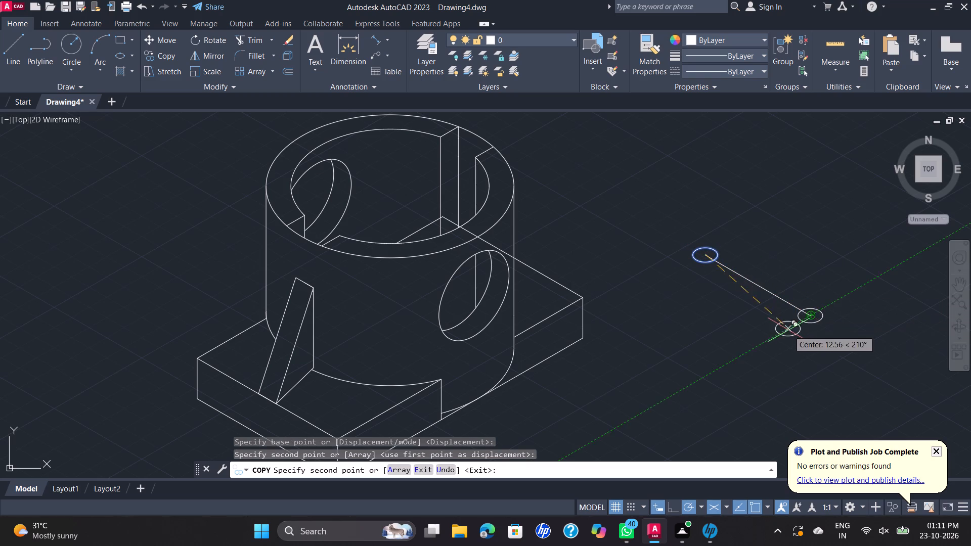
{"action": "key", "text": "Escape"}
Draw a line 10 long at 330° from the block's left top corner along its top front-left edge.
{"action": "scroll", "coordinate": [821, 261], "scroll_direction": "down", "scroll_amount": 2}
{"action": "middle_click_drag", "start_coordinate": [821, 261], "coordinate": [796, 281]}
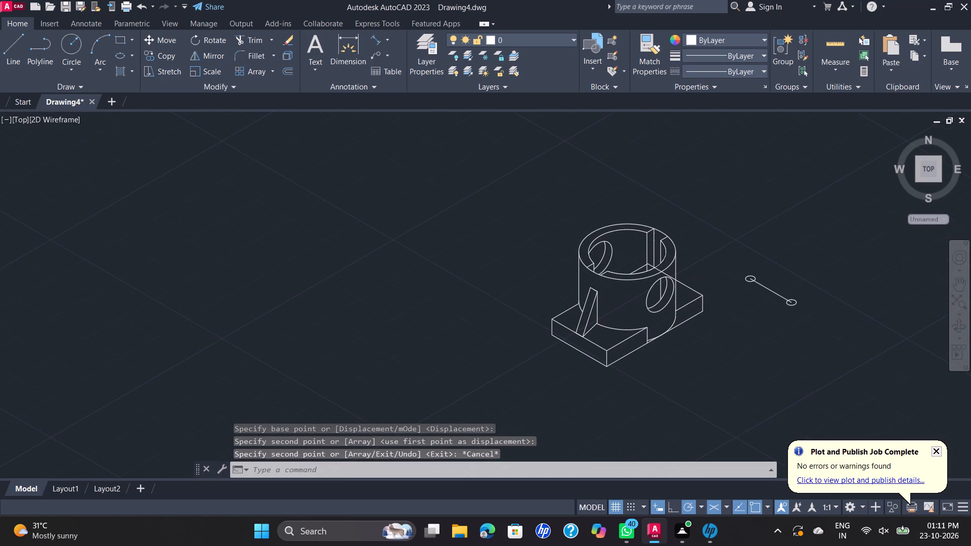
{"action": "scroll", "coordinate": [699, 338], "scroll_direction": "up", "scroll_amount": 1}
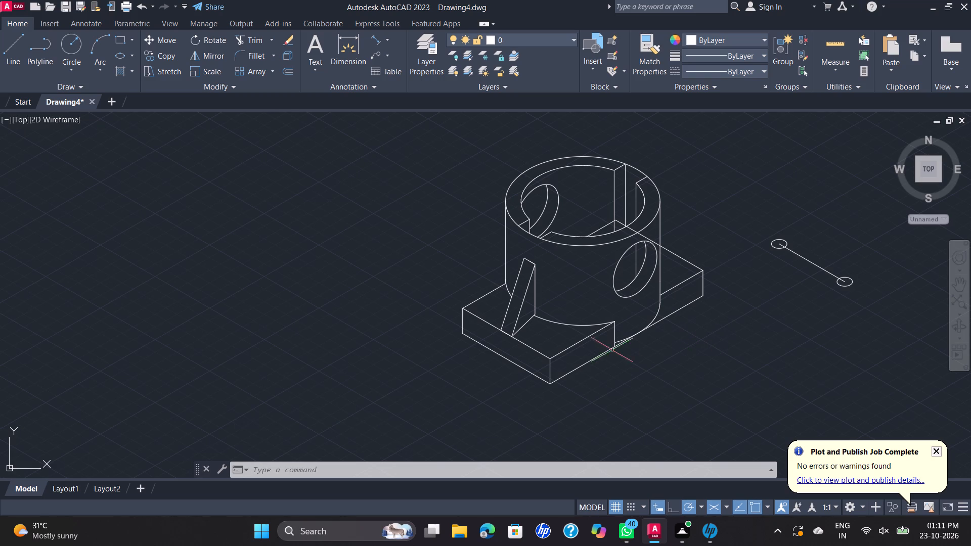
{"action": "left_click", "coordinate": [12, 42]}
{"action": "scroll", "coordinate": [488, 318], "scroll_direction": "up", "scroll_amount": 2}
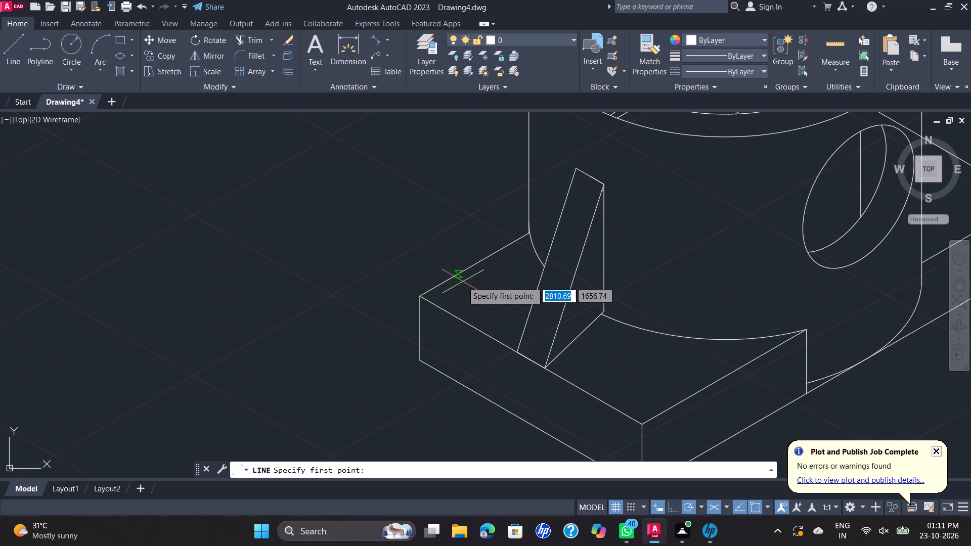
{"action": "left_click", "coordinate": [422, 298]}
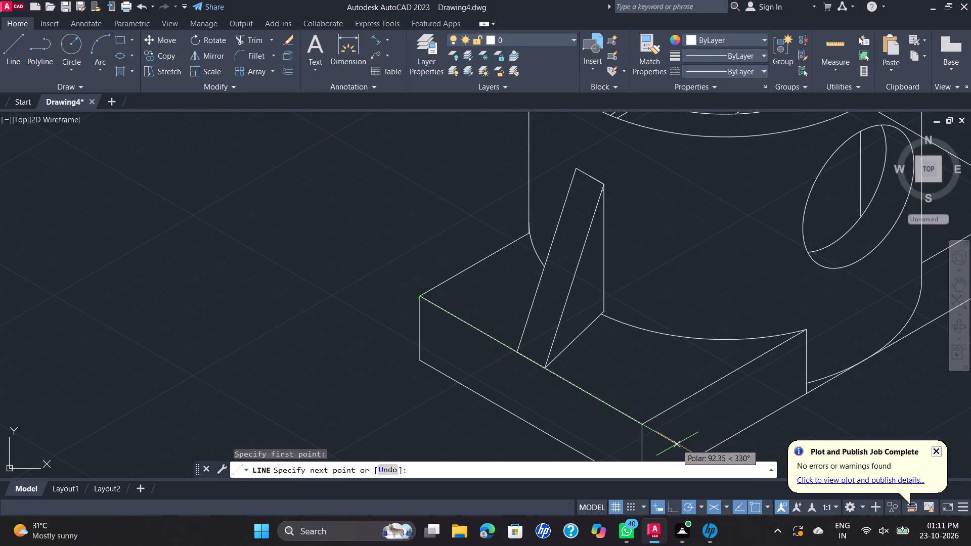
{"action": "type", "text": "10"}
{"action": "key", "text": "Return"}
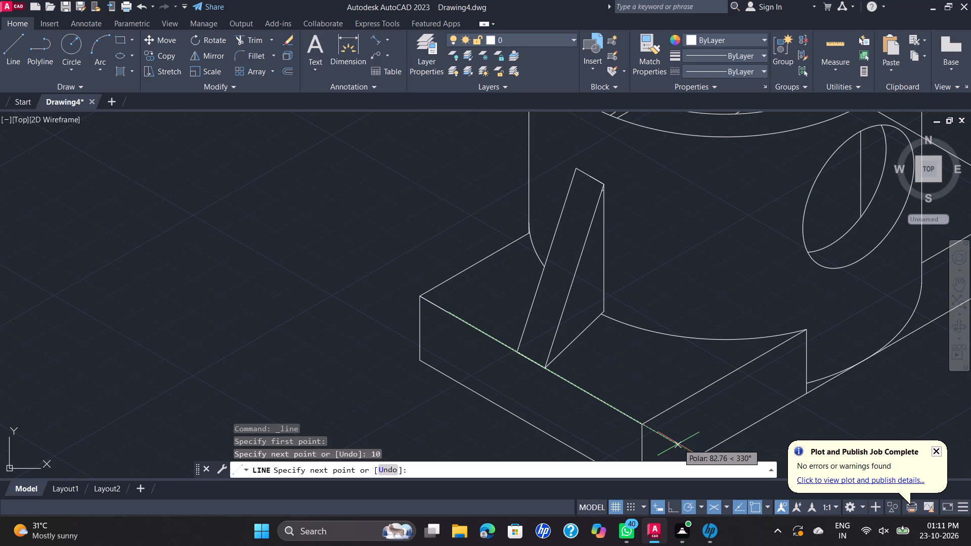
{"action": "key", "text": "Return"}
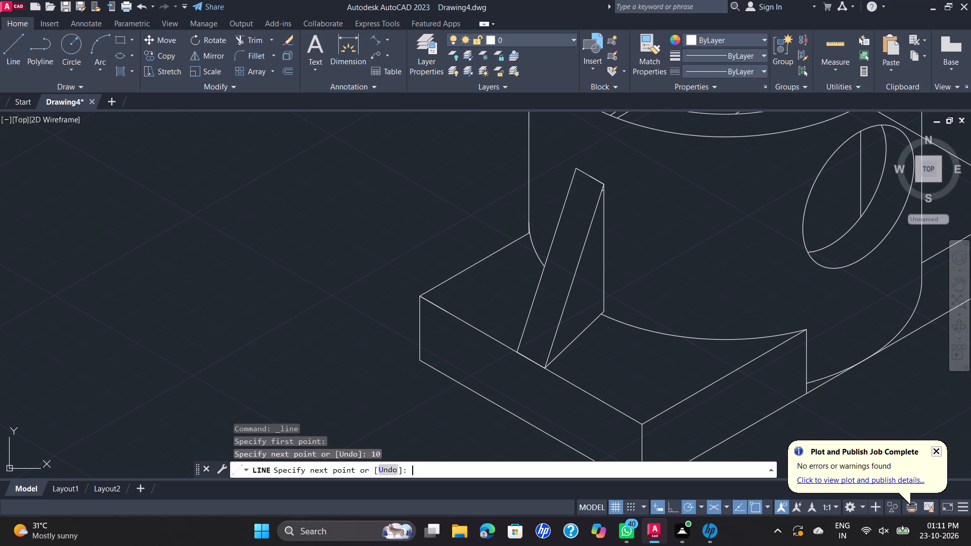
Draw construction lines from the block's left top corner: 10 at 330° along the edge, continuing 10 at 30° across the top face.
{"action": "scroll", "coordinate": [654, 383], "scroll_direction": "down", "scroll_amount": 2}
{"action": "middle_click_drag", "start_coordinate": [638, 375], "coordinate": [584, 339]}
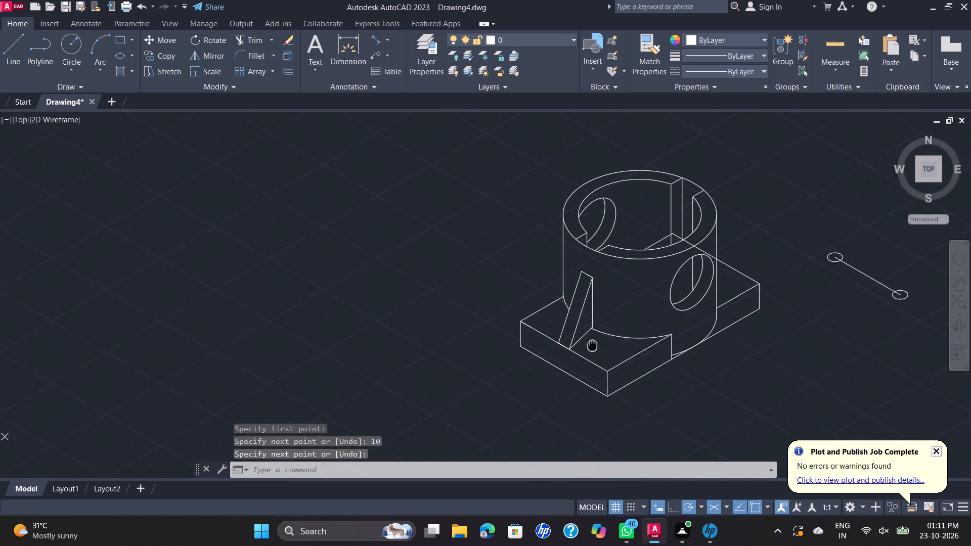
{"action": "middle_click_drag", "start_coordinate": [584, 339], "coordinate": [552, 318]}
{"action": "scroll", "coordinate": [489, 299], "scroll_direction": "up", "scroll_amount": 2}
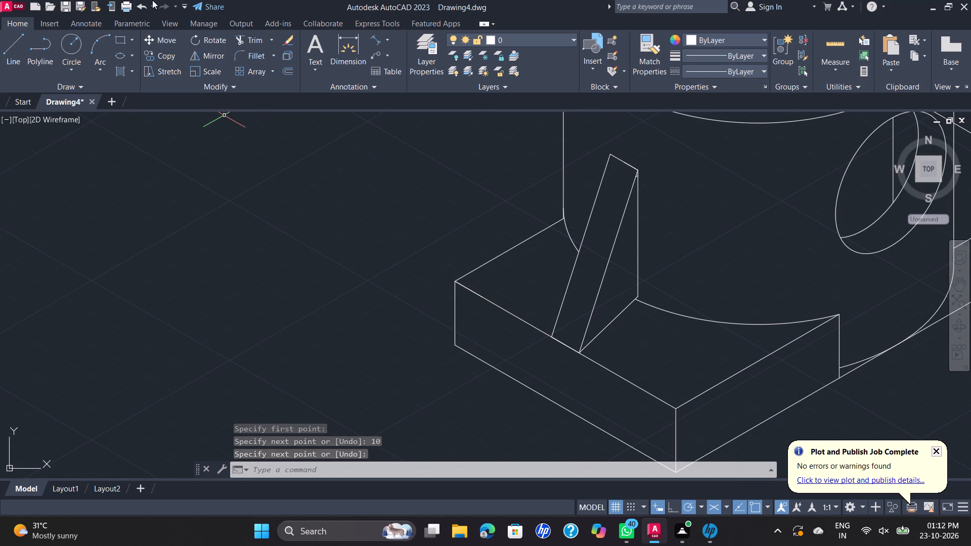
{"action": "left_click", "coordinate": [9, 44]}
{"action": "scroll", "coordinate": [360, 178], "scroll_direction": "down", "scroll_amount": 2}
{"action": "middle_click_drag", "start_coordinate": [469, 221], "coordinate": [439, 263]}
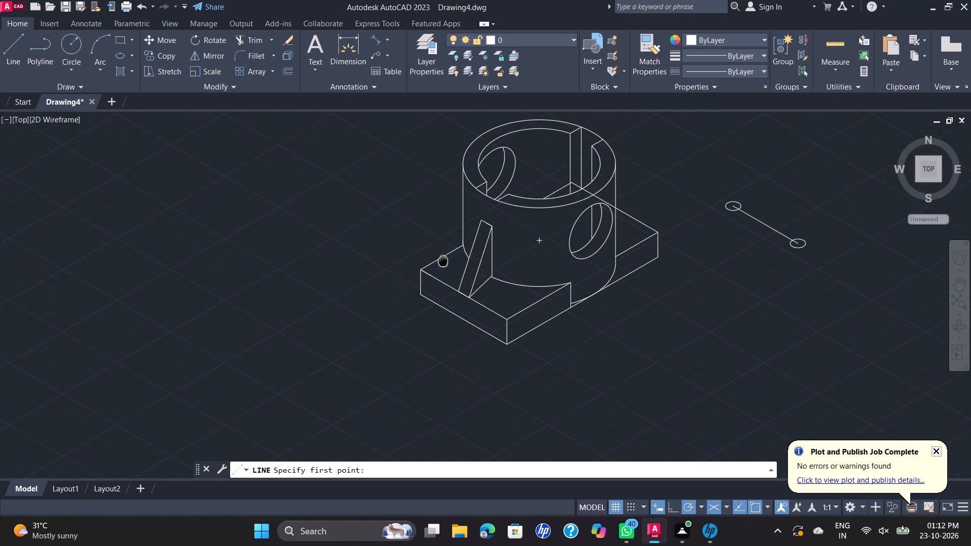
{"action": "middle_click_drag", "start_coordinate": [439, 263], "coordinate": [438, 265]}
{"action": "scroll", "coordinate": [437, 266], "scroll_direction": "up", "scroll_amount": 2}
{"action": "left_click", "coordinate": [376, 293]}
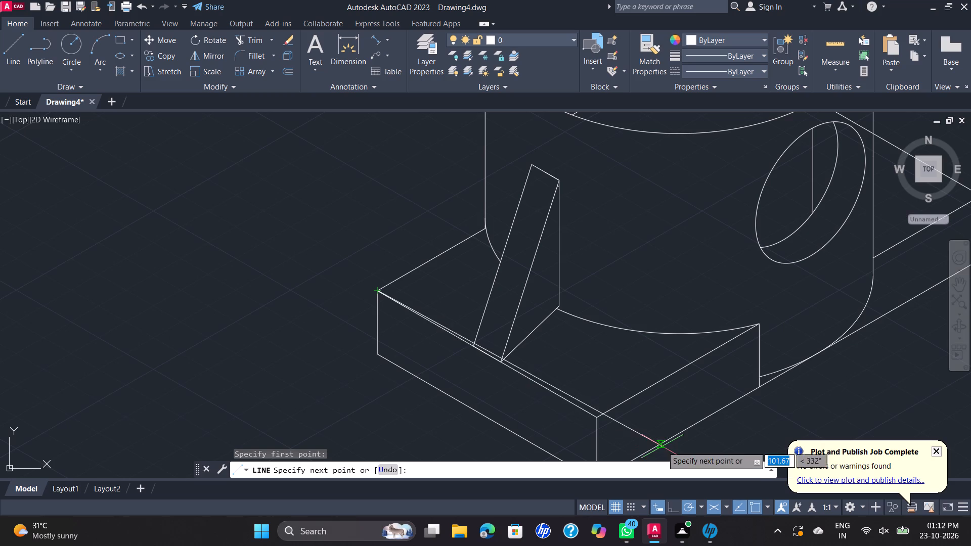
{"action": "middle_click_drag", "start_coordinate": [665, 445], "coordinate": [650, 376]}
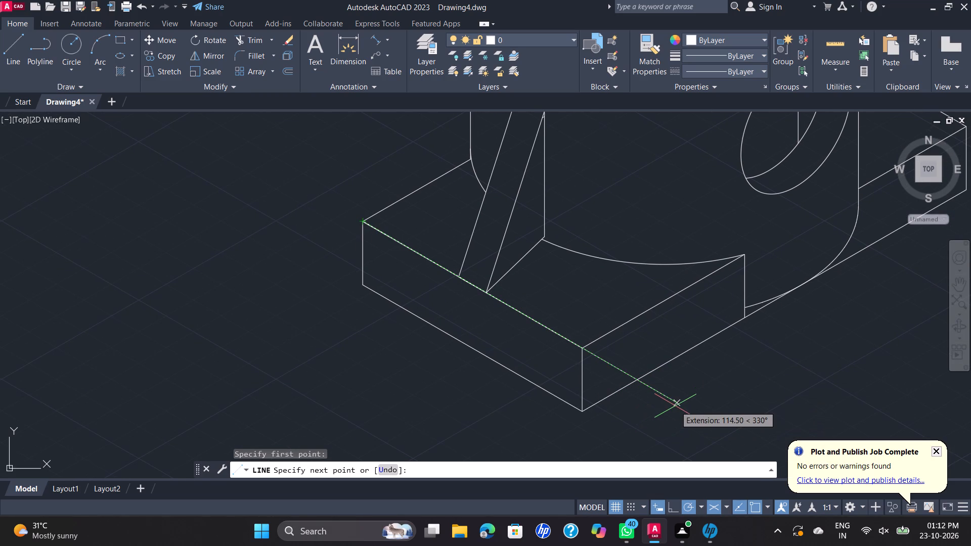
{"action": "type", "text": "10"}
{"action": "key", "text": "Return"}
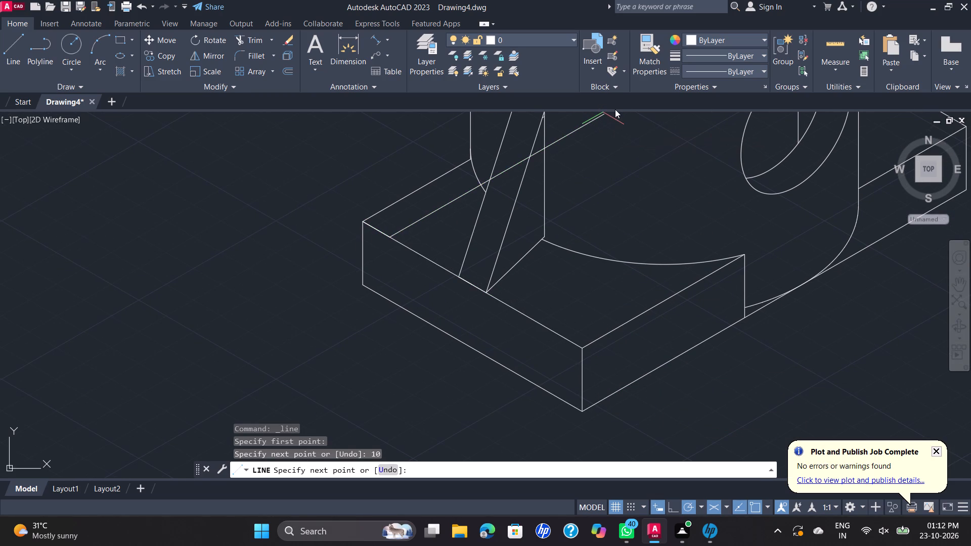
{"action": "scroll", "coordinate": [603, 108], "scroll_direction": "down", "scroll_amount": 1}
{"action": "middle_click_drag", "start_coordinate": [593, 138], "coordinate": [538, 268]}
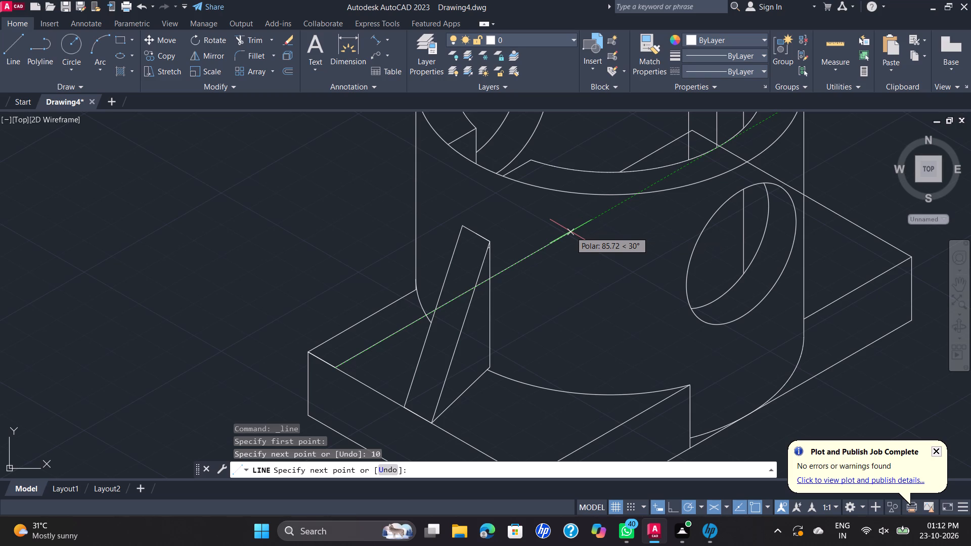
{"action": "type", "text": "10"}
{"action": "key", "text": "Return"}
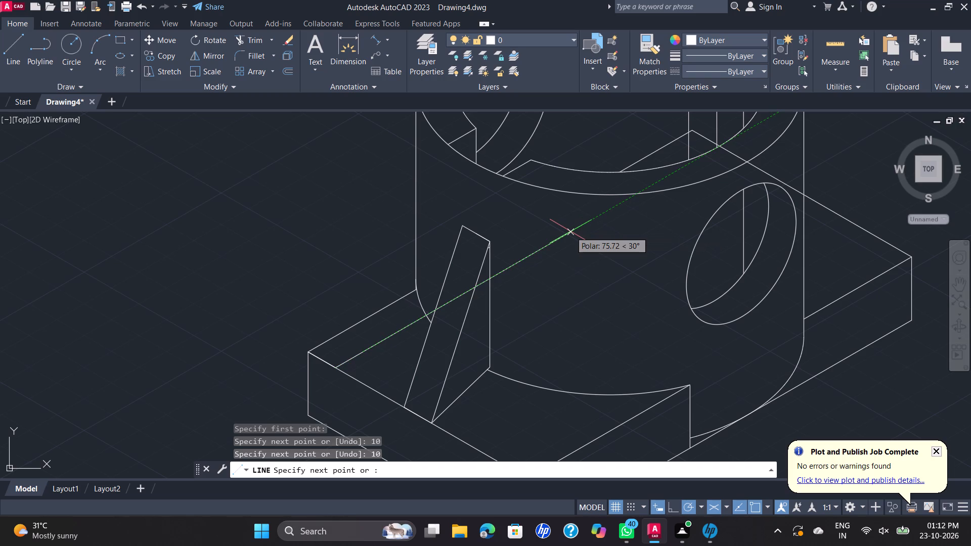
{"action": "key", "text": "Escape"}
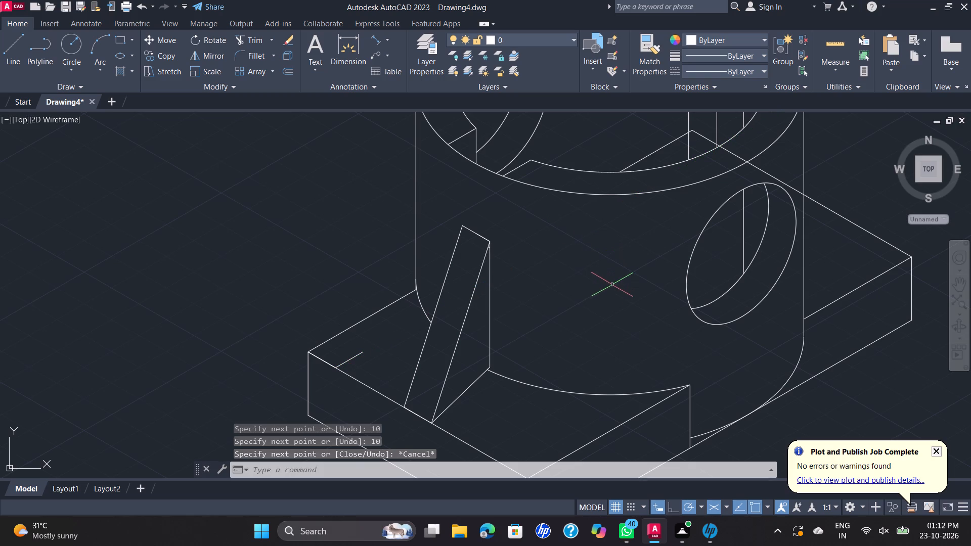
Move both small isocircles and their joining line from the upper circle's centre to the free end of the 10-long line on the block's top face.
{"action": "scroll", "coordinate": [607, 299], "scroll_direction": "down", "scroll_amount": 1}
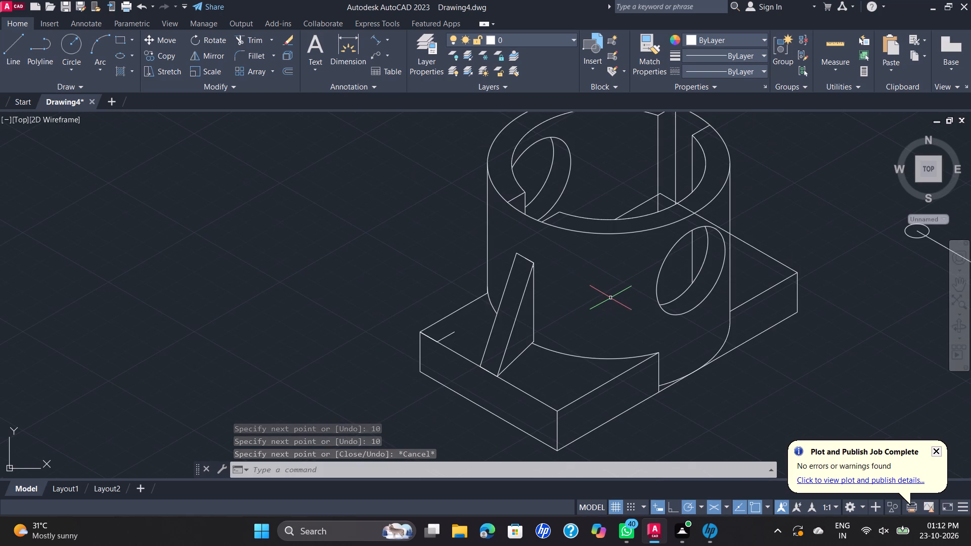
{"action": "scroll", "coordinate": [655, 215], "scroll_direction": "down", "scroll_amount": 1}
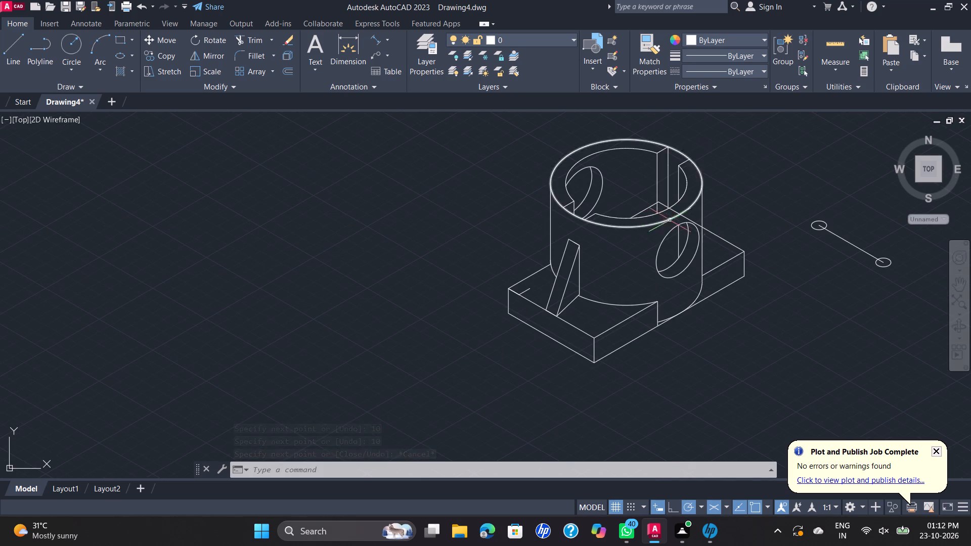
{"action": "left_click", "coordinate": [833, 197]}
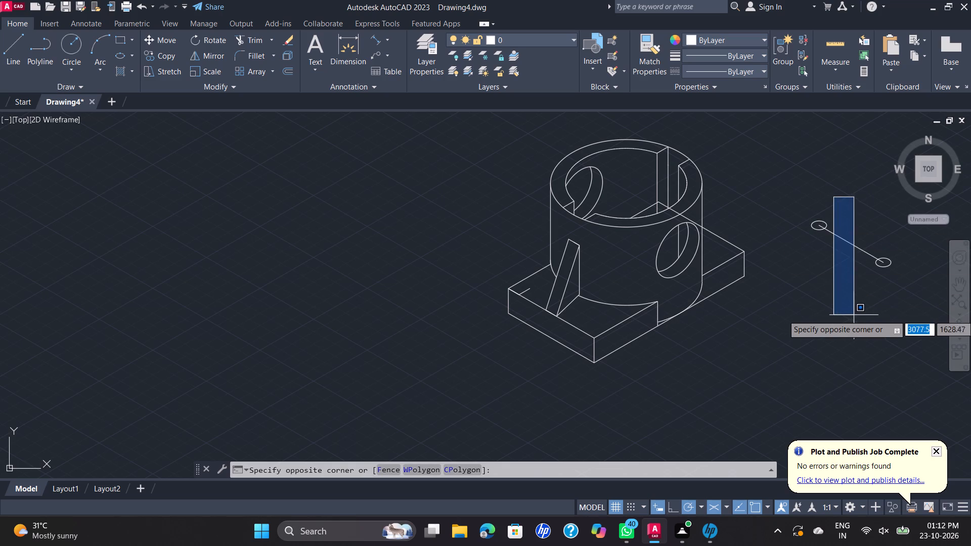
{"action": "left_click", "coordinate": [894, 305]}
{"action": "left_click_drag", "start_coordinate": [900, 278], "coordinate": [885, 272]}
{"action": "left_click", "coordinate": [800, 214]}
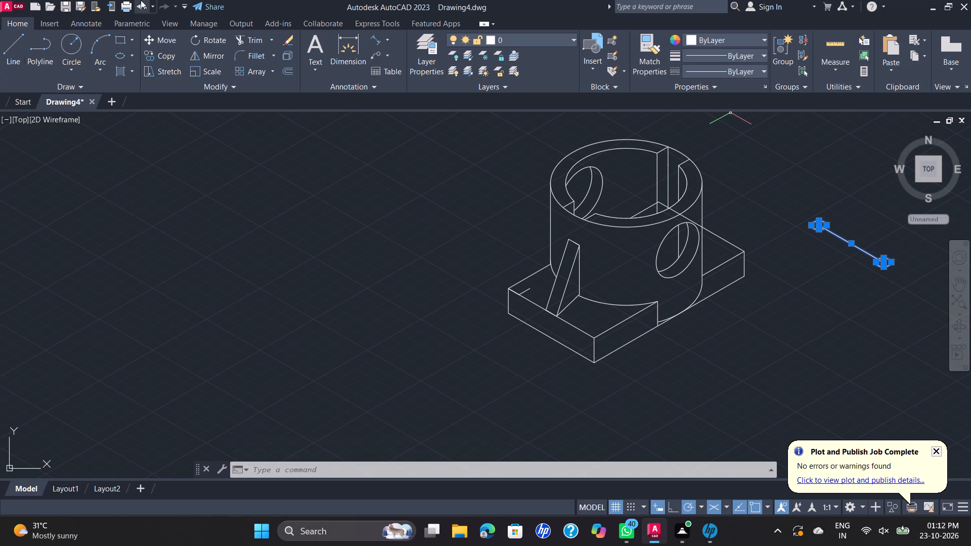
{"action": "left_click", "coordinate": [161, 44]}
{"action": "scroll", "coordinate": [863, 221], "scroll_direction": "up", "scroll_amount": 3}
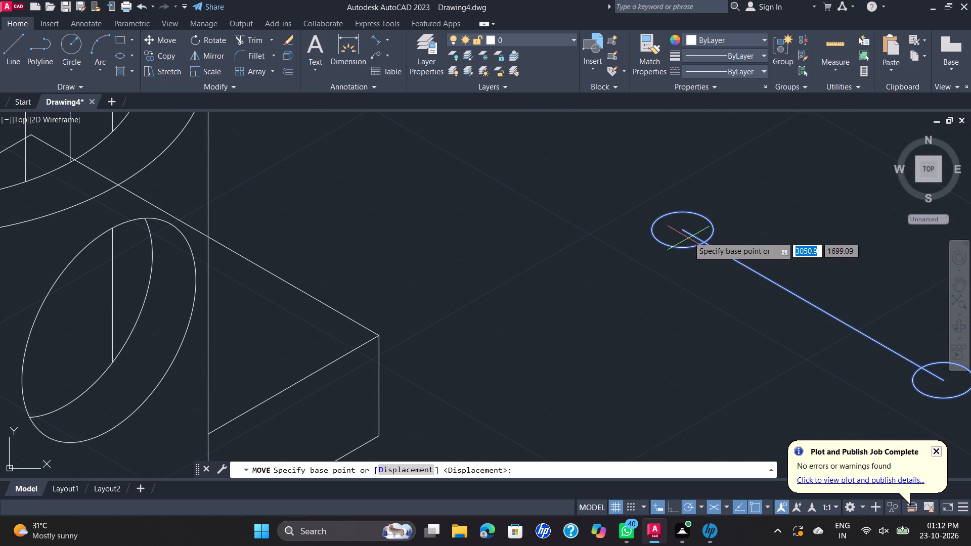
{"action": "left_click", "coordinate": [683, 232]}
{"action": "scroll", "coordinate": [683, 232], "scroll_direction": "down", "scroll_amount": 4}
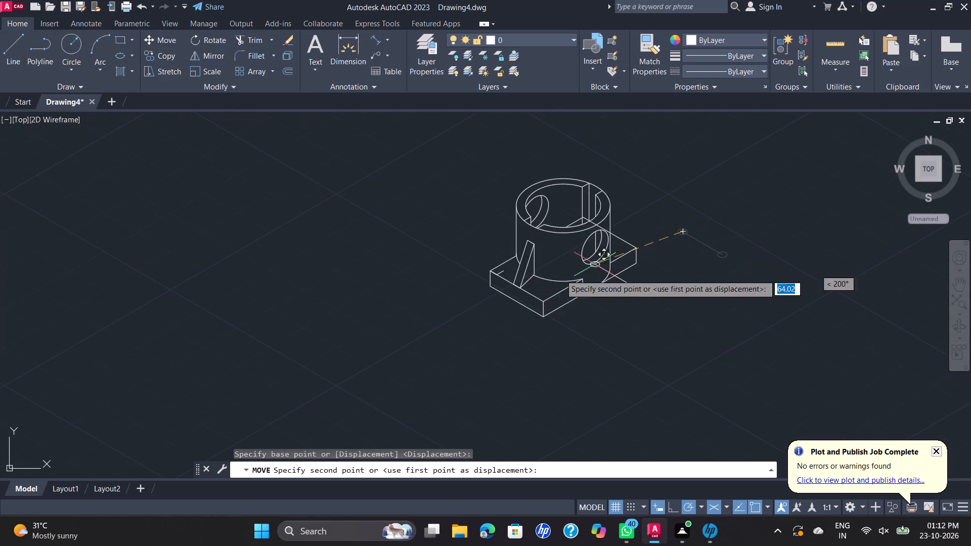
{"action": "scroll", "coordinate": [511, 279], "scroll_direction": "up", "scroll_amount": 2}
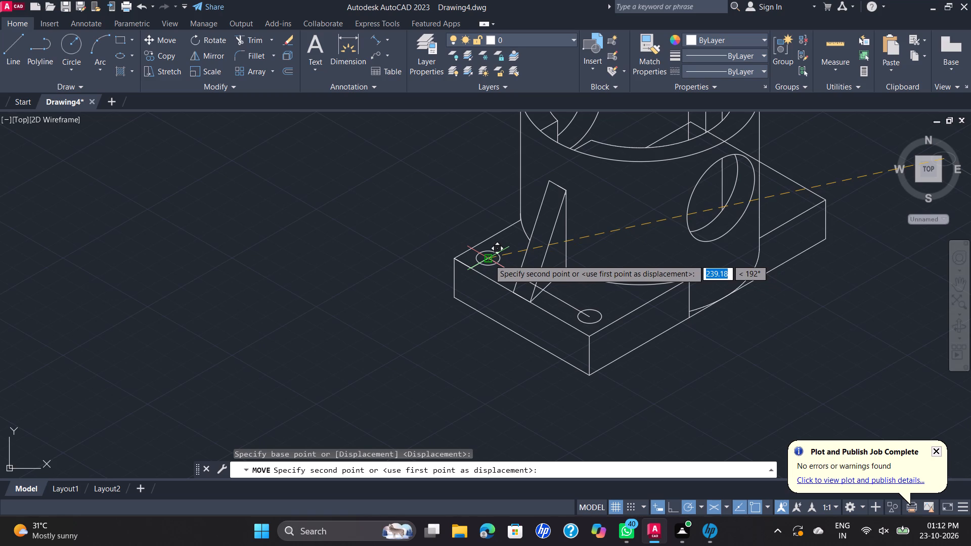
{"action": "left_click", "coordinate": [489, 259]}
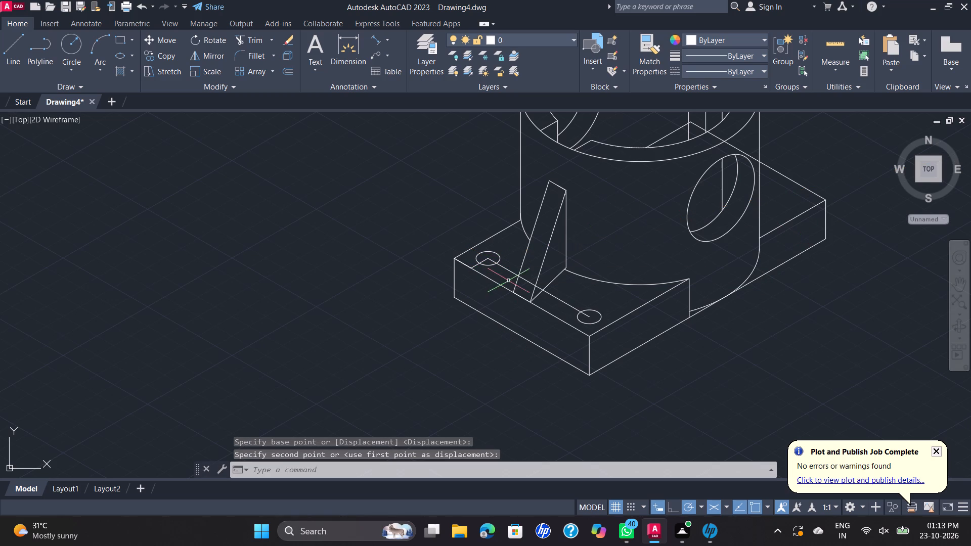
Erase the 60-long line joining the holes and the 10-long construction lines at the block's left top corner.
{"action": "left_click", "coordinate": [509, 271]}
{"action": "key", "text": "Delete"}
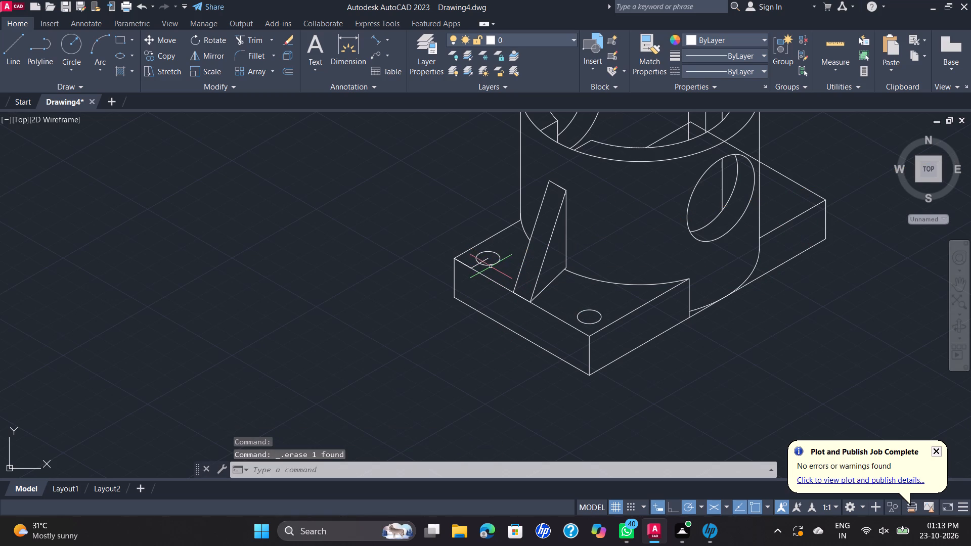
{"action": "left_click", "coordinate": [473, 266]}
{"action": "key", "text": "Delete"}
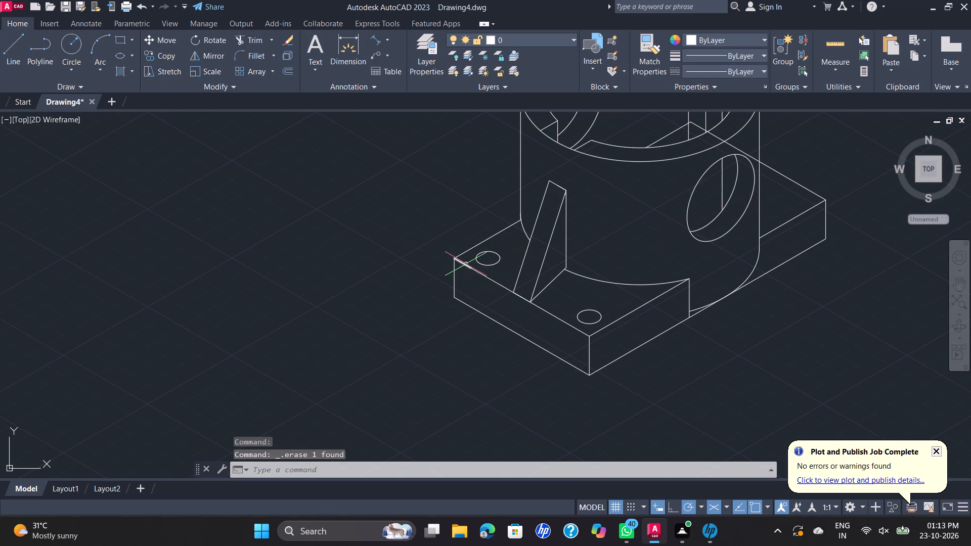
{"action": "left_click", "coordinate": [466, 264]}
{"action": "key", "text": "Delete"}
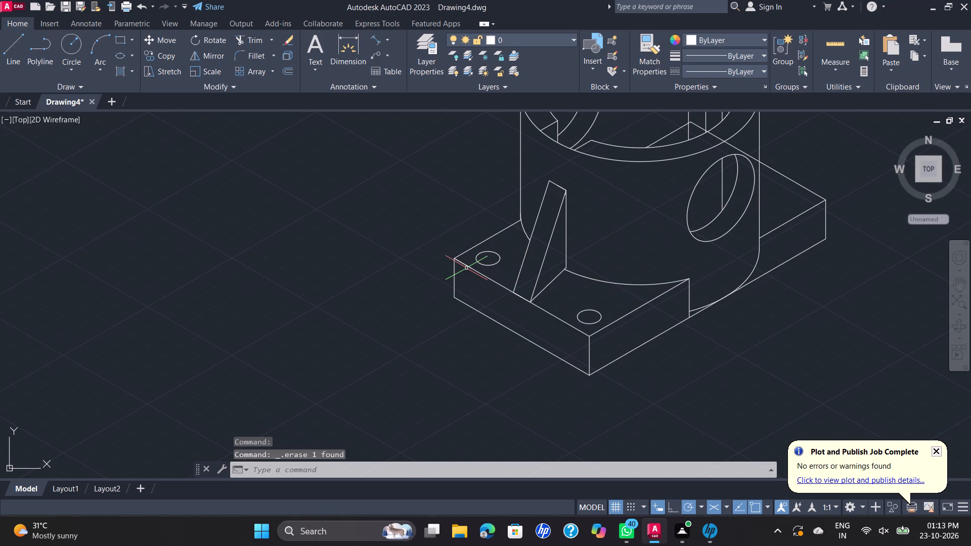
{"action": "left_click", "coordinate": [466, 264]}
{"action": "key", "text": "Delete"}
Copy the isocircle near the block's front corner by its centre 120 at 30° along the block's long side.
{"action": "middle_click_drag", "start_coordinate": [625, 295], "coordinate": [552, 293]}
{"action": "scroll", "coordinate": [551, 293], "scroll_direction": "down", "scroll_amount": 1}
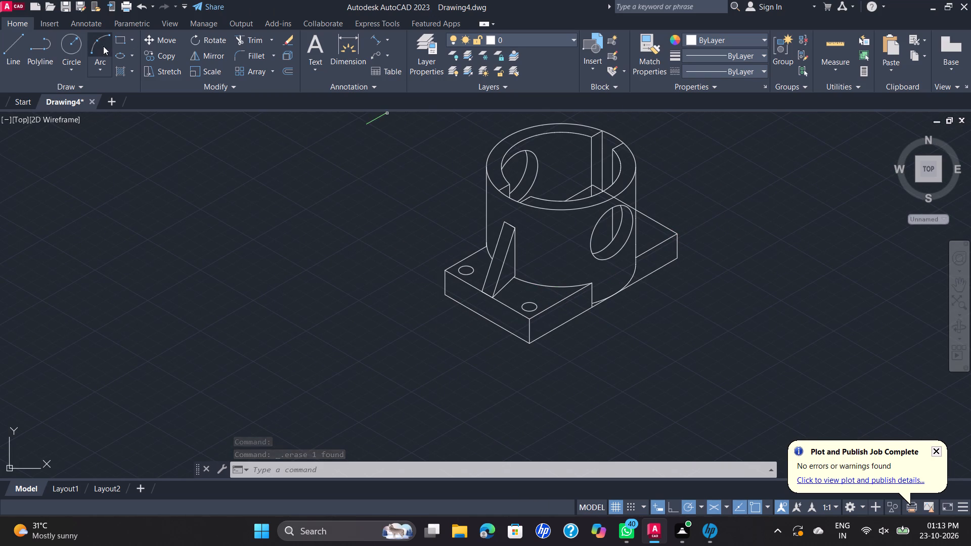
{"action": "left_click", "coordinate": [172, 56]}
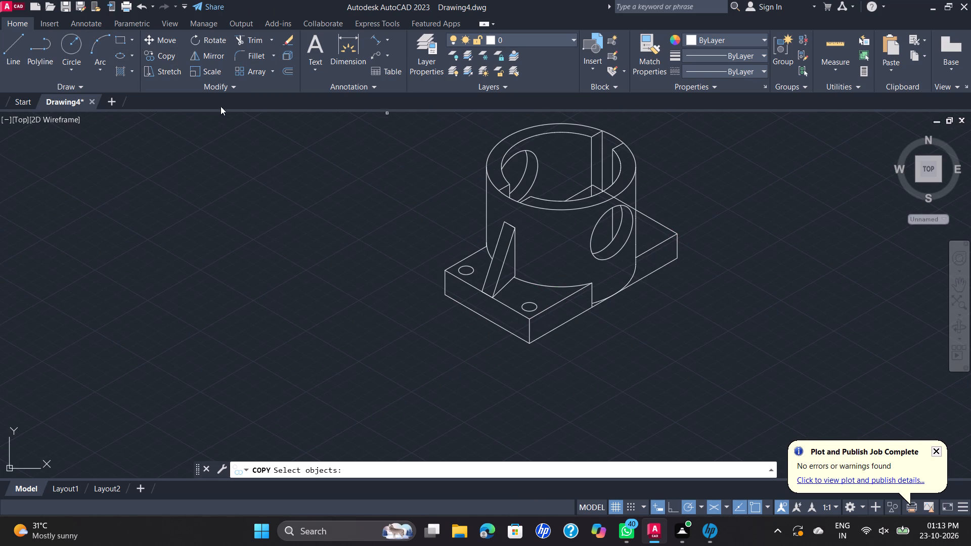
{"action": "left_click", "coordinate": [530, 302]}
{"action": "right_click", "coordinate": [530, 302]}
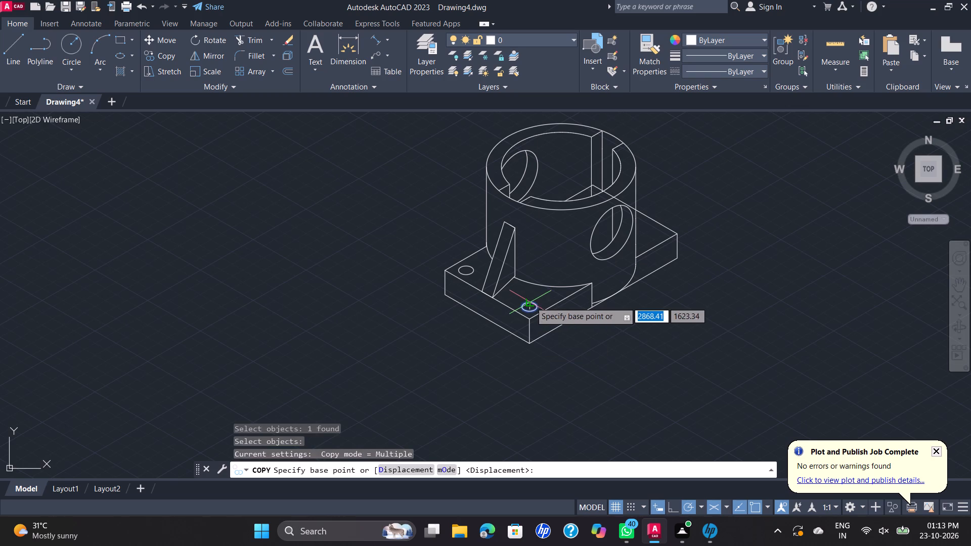
{"action": "scroll", "coordinate": [532, 310], "scroll_direction": "up", "scroll_amount": 3}
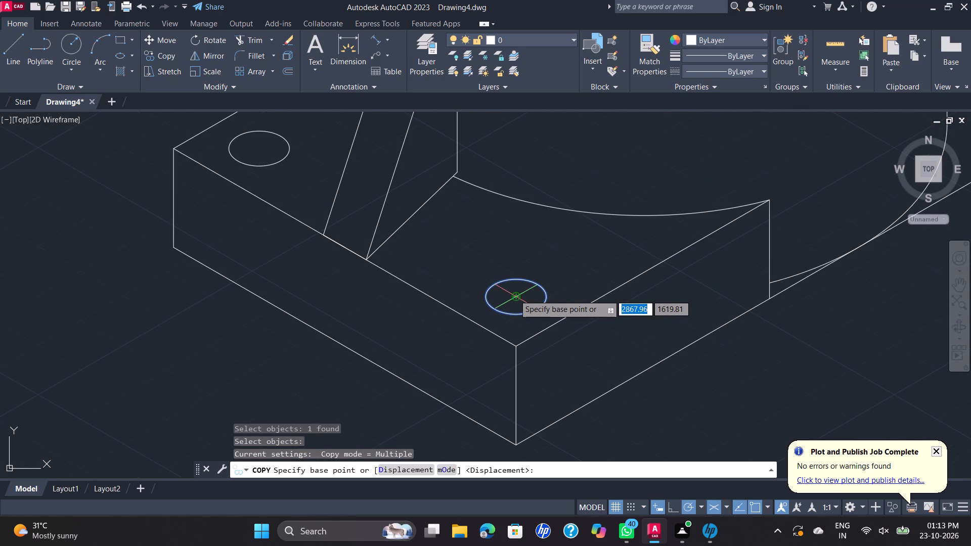
{"action": "left_click", "coordinate": [514, 295]}
{"action": "scroll", "coordinate": [664, 185], "scroll_direction": "down", "scroll_amount": 3}
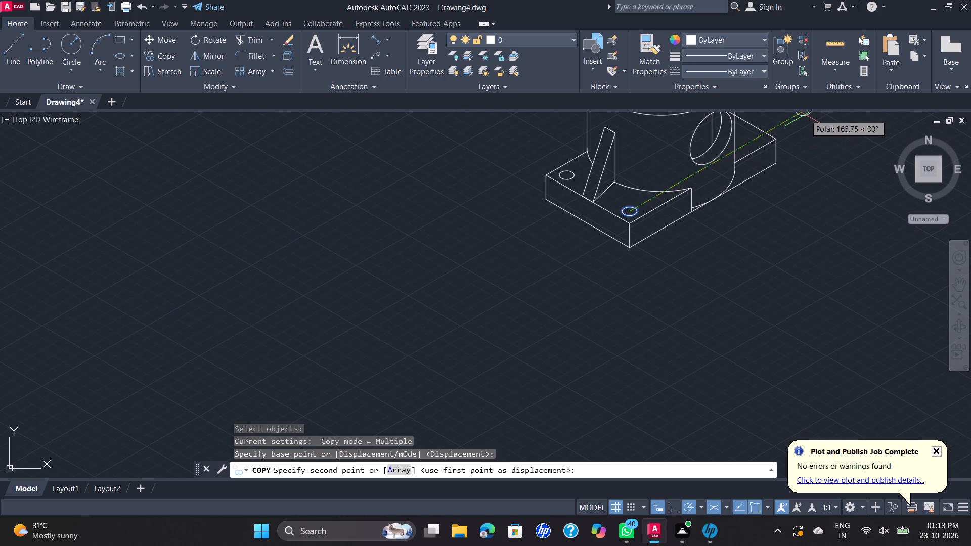
{"action": "type", "text": "120"}
{"action": "key", "text": "Return"}
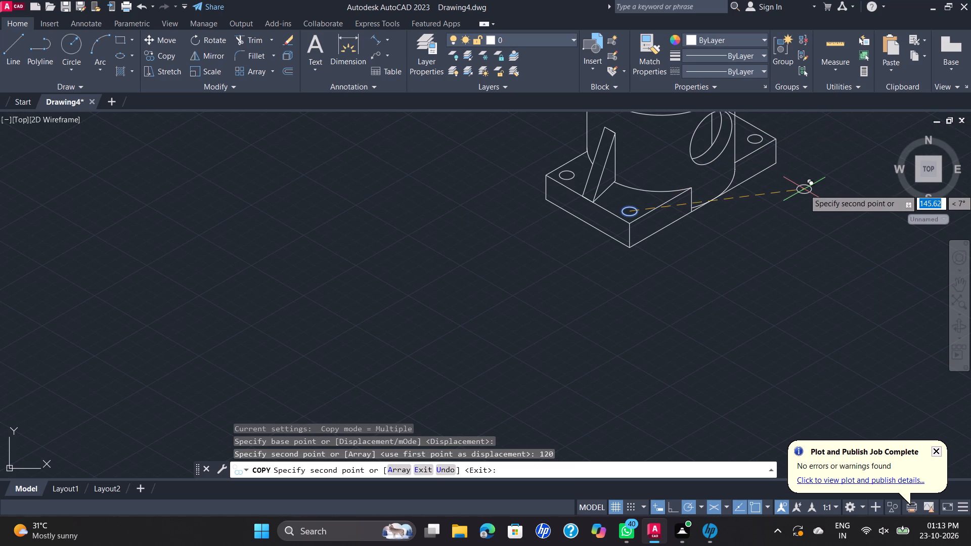
{"action": "key", "text": "Escape"}
{"action": "scroll", "coordinate": [807, 187], "scroll_direction": "down", "scroll_amount": 1}
{"action": "middle_click_drag", "start_coordinate": [807, 187], "coordinate": [753, 253]}
{"action": "scroll", "coordinate": [807, 187], "scroll_direction": "down", "scroll_amount": 1}
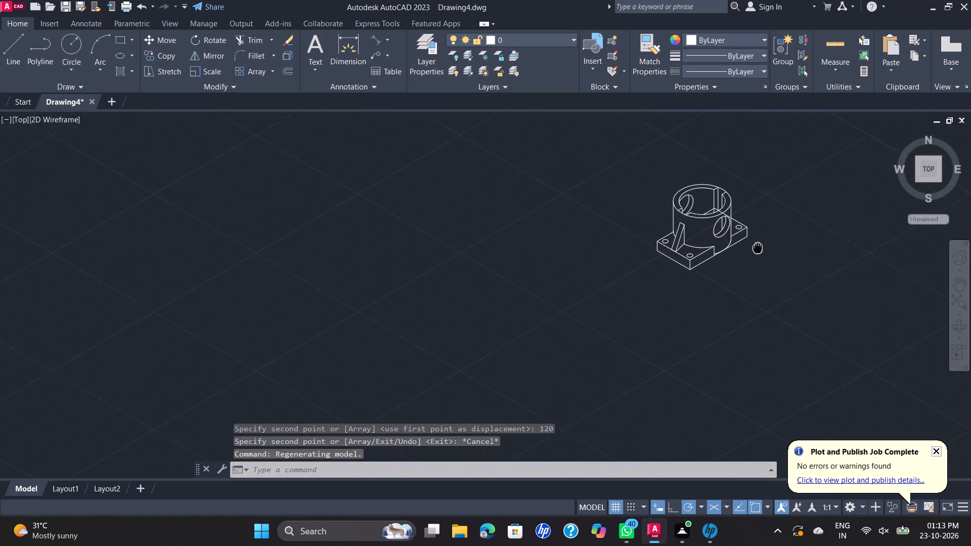
{"action": "middle_click_drag", "start_coordinate": [753, 253], "coordinate": [733, 264]}
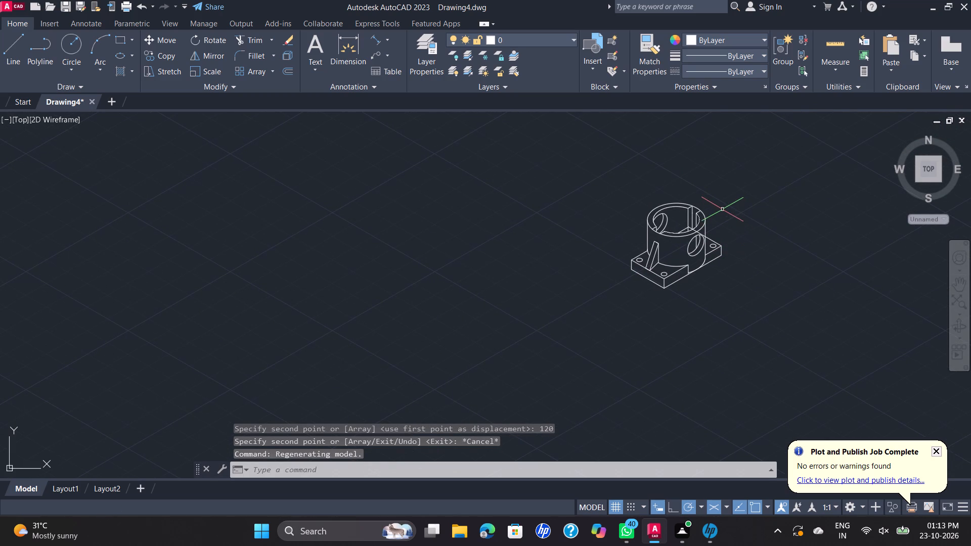
Trim away the block's back top edge segments crossing the cylinder's bore, rim and outer wall.
{"action": "scroll", "coordinate": [722, 209], "scroll_direction": "up", "scroll_amount": 3}
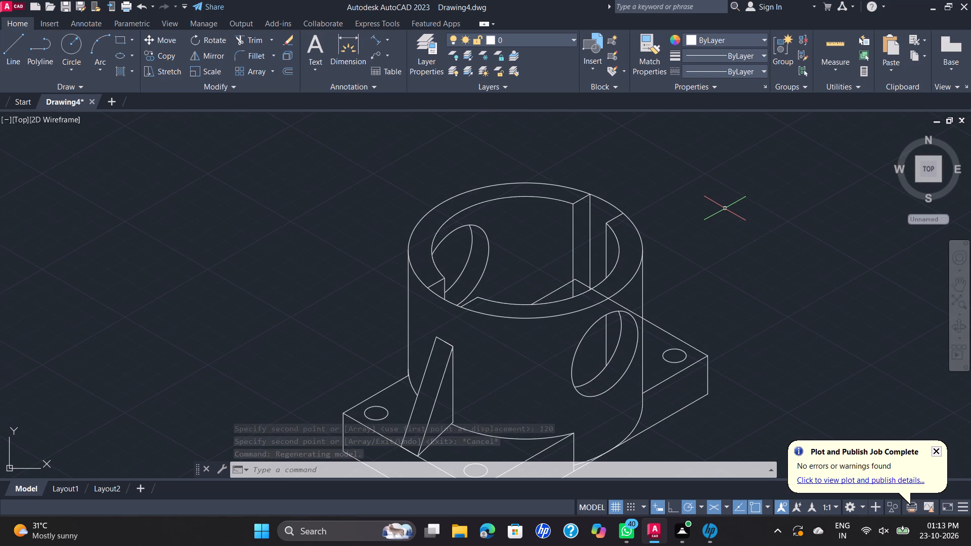
{"action": "left_click", "coordinate": [241, 42]}
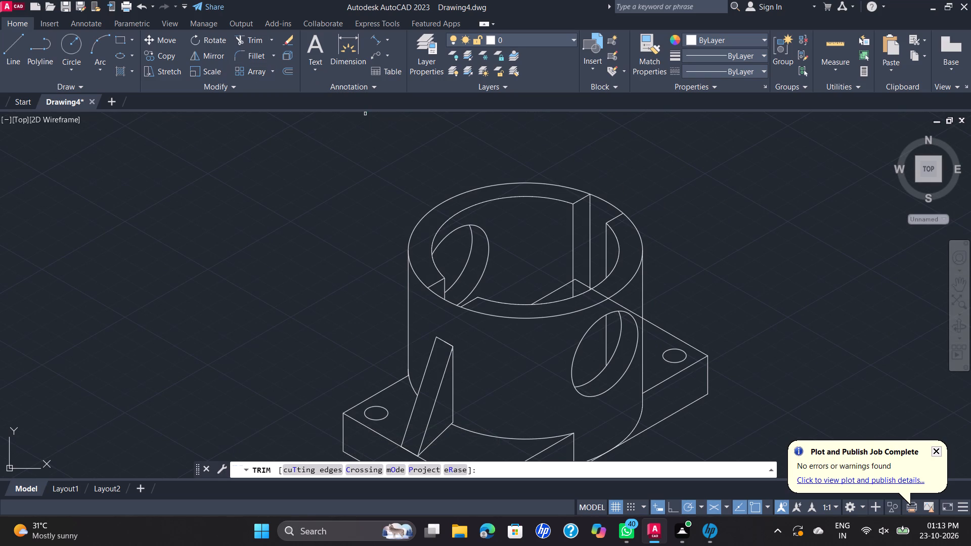
{"action": "left_click", "coordinate": [556, 289]}
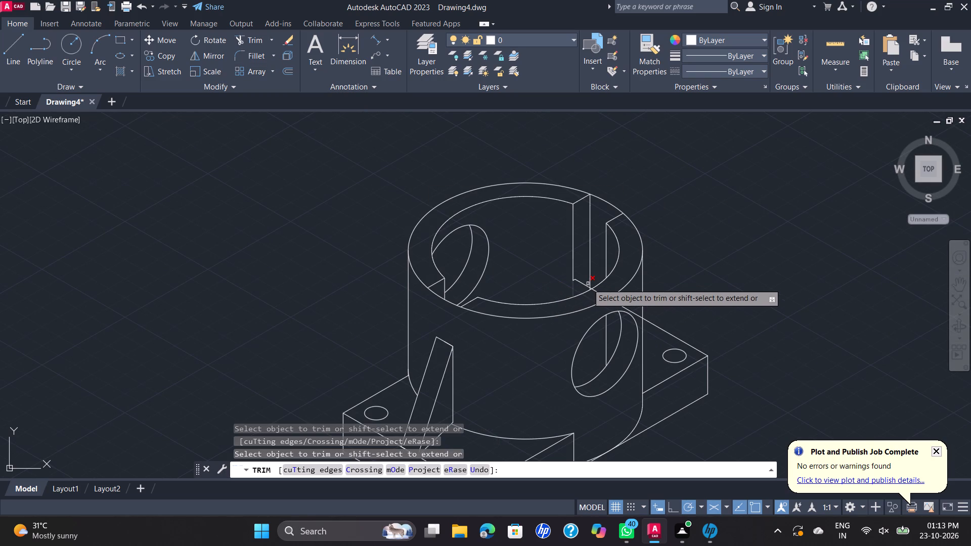
{"action": "left_click", "coordinate": [588, 284]}
{"action": "scroll", "coordinate": [580, 277], "scroll_direction": "up", "scroll_amount": 2}
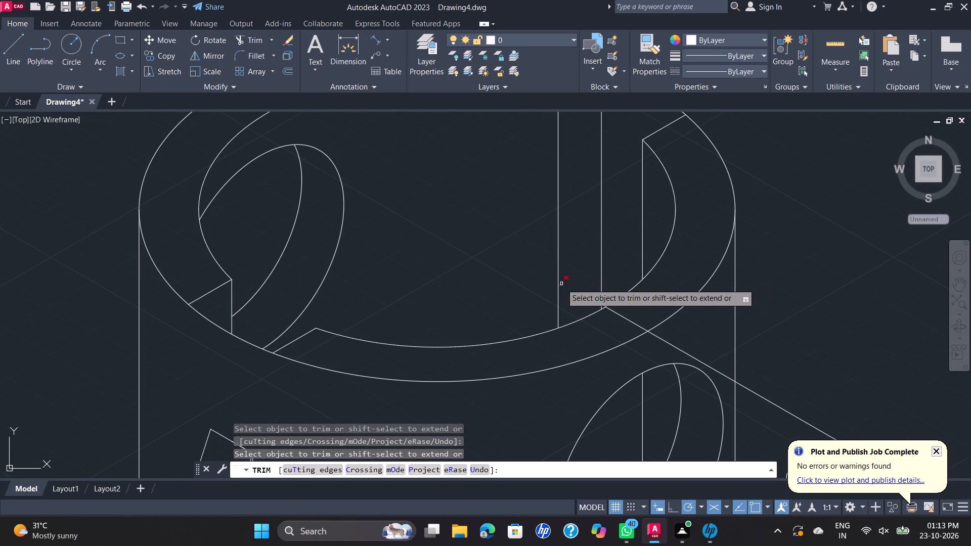
{"action": "left_click", "coordinate": [561, 284]}
{"action": "scroll", "coordinate": [570, 285], "scroll_direction": "down", "scroll_amount": 1}
{"action": "left_click", "coordinate": [609, 304]}
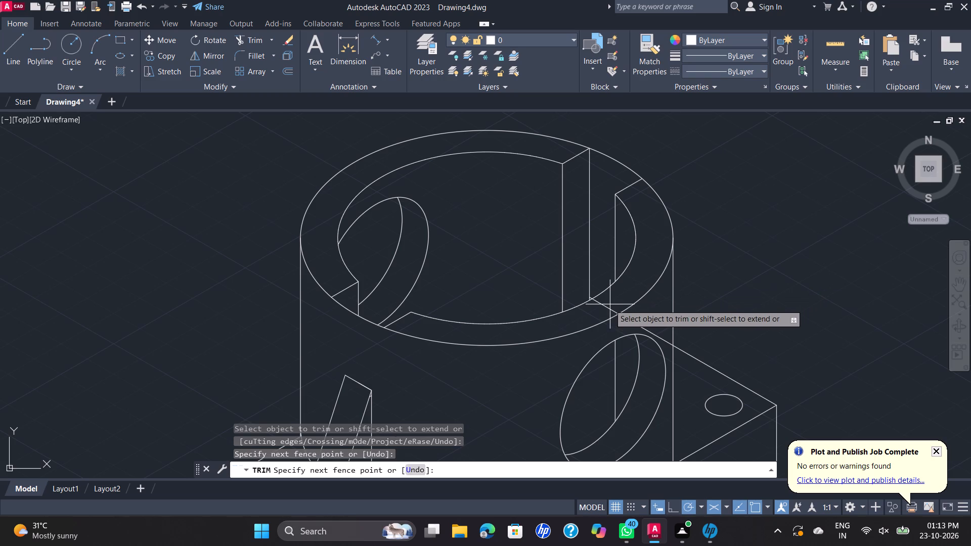
{"action": "left_click", "coordinate": [602, 315]}
{"action": "scroll", "coordinate": [596, 297], "scroll_direction": "up", "scroll_amount": 3}
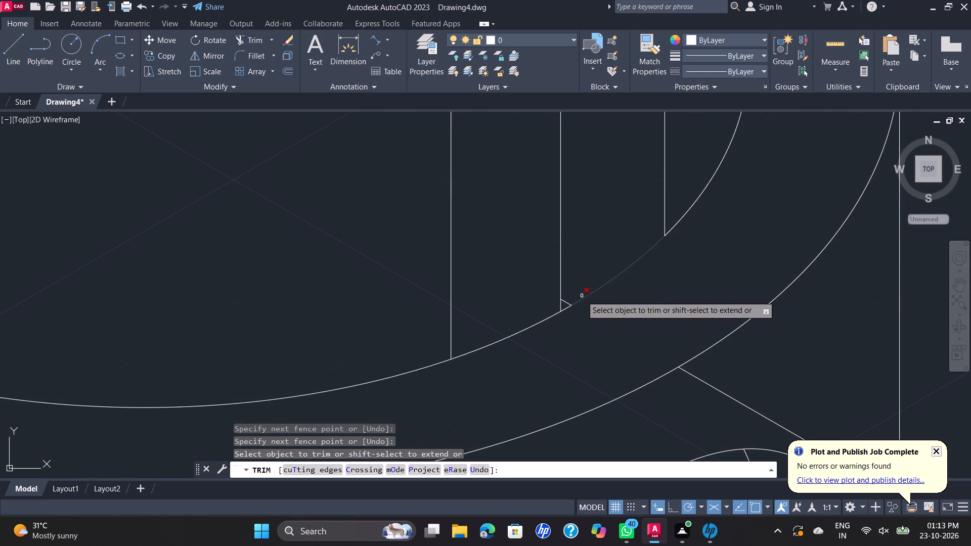
{"action": "scroll", "coordinate": [563, 300], "scroll_direction": "up", "scroll_amount": 1}
{"action": "left_click", "coordinate": [562, 300]}
{"action": "scroll", "coordinate": [562, 300], "scroll_direction": "down", "scroll_amount": 2}
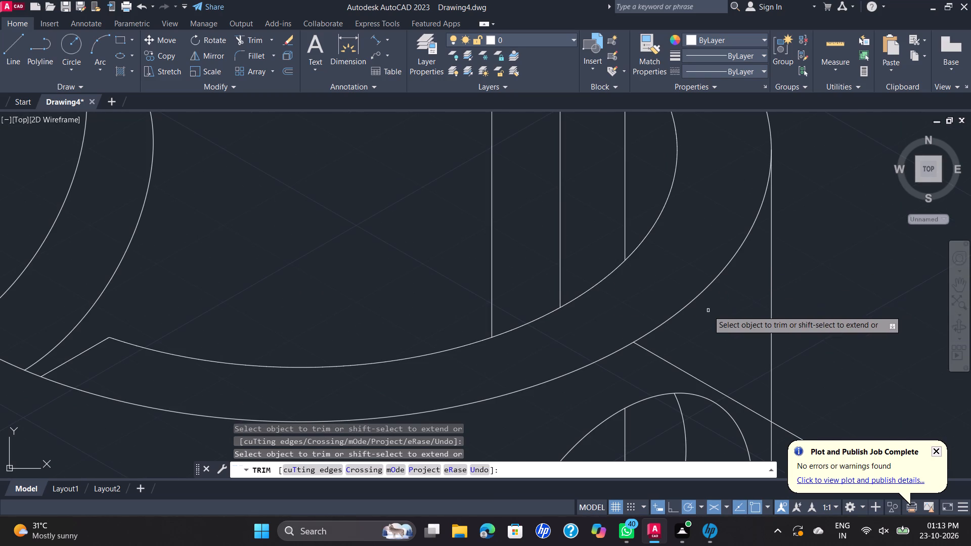
{"action": "scroll", "coordinate": [708, 310], "scroll_direction": "down", "scroll_amount": 3}
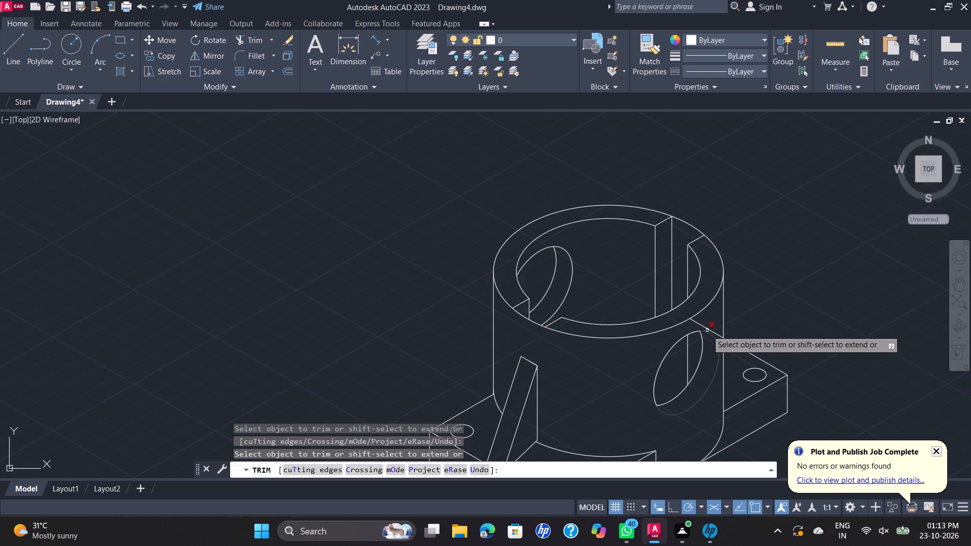
{"action": "left_click", "coordinate": [709, 330]}
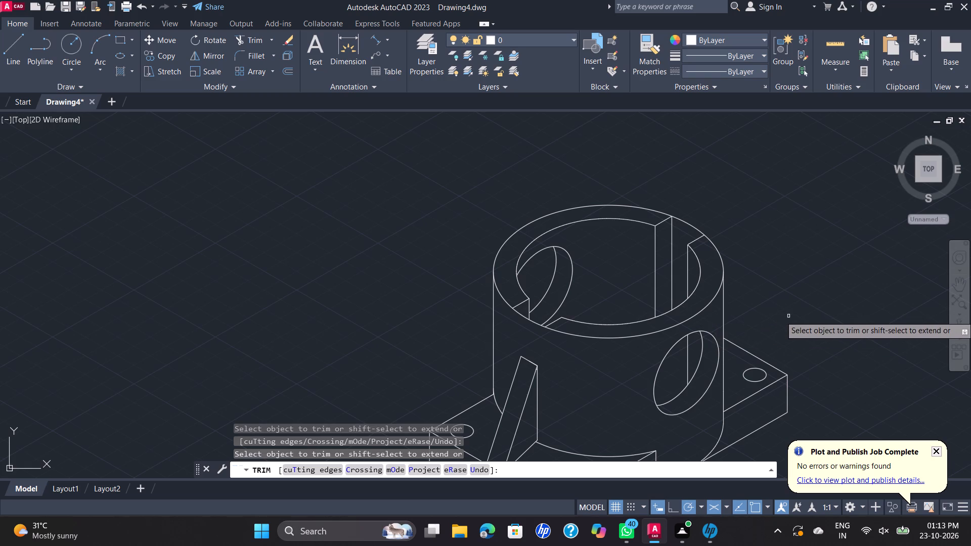
{"action": "scroll", "coordinate": [789, 315], "scroll_direction": "down", "scroll_amount": 2}
{"action": "middle_click_drag", "start_coordinate": [789, 301], "coordinate": [681, 262]}
{"action": "key", "text": "Escape"}
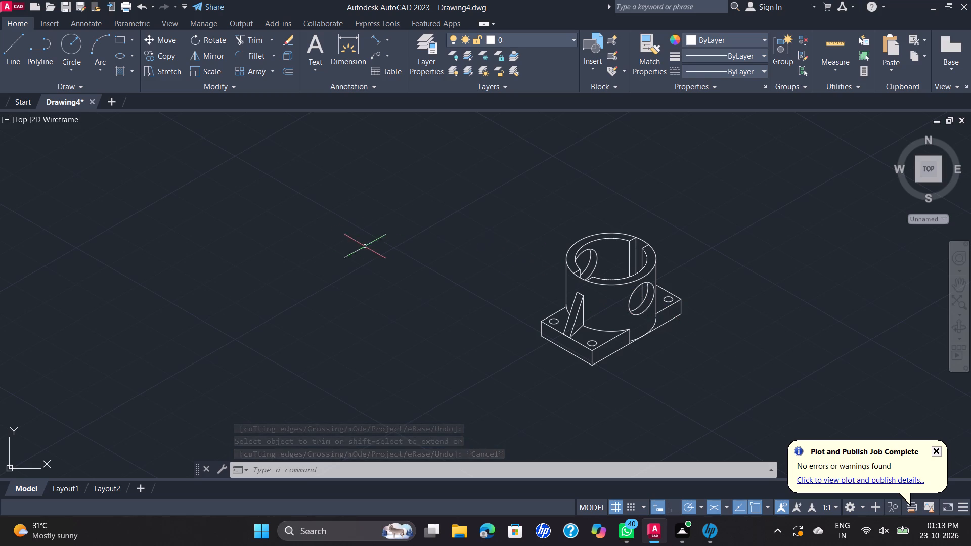
Dimension the block's long bottom edge, placing the dimension line parallel to it just outside the block.
{"action": "left_click", "coordinate": [334, 50]}
{"action": "scroll", "coordinate": [592, 354], "scroll_direction": "up", "scroll_amount": 1}
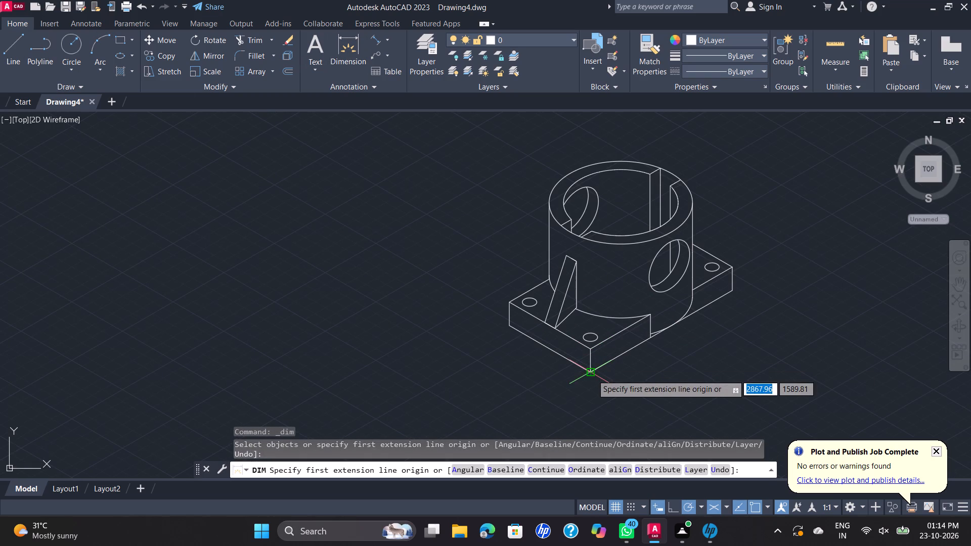
{"action": "left_click", "coordinate": [592, 375]}
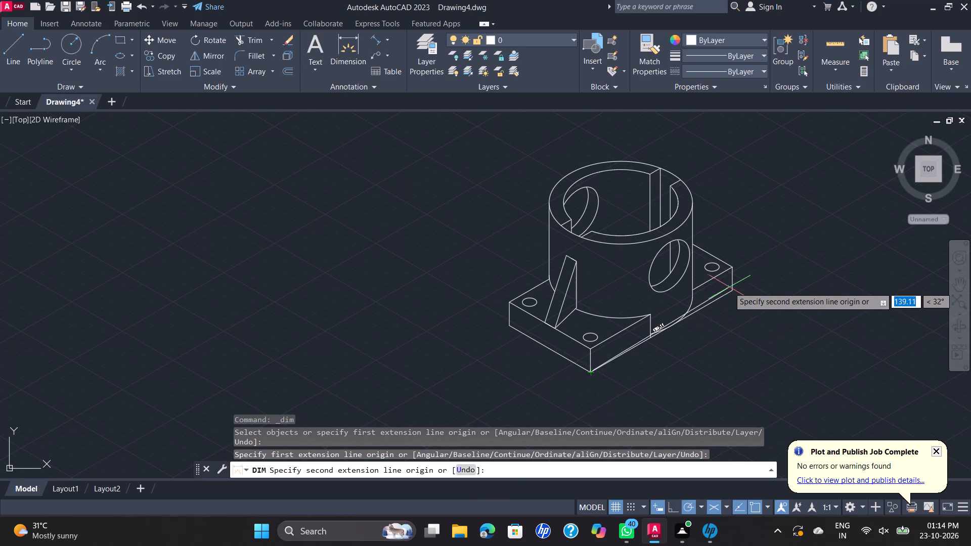
{"action": "left_click", "coordinate": [735, 291]}
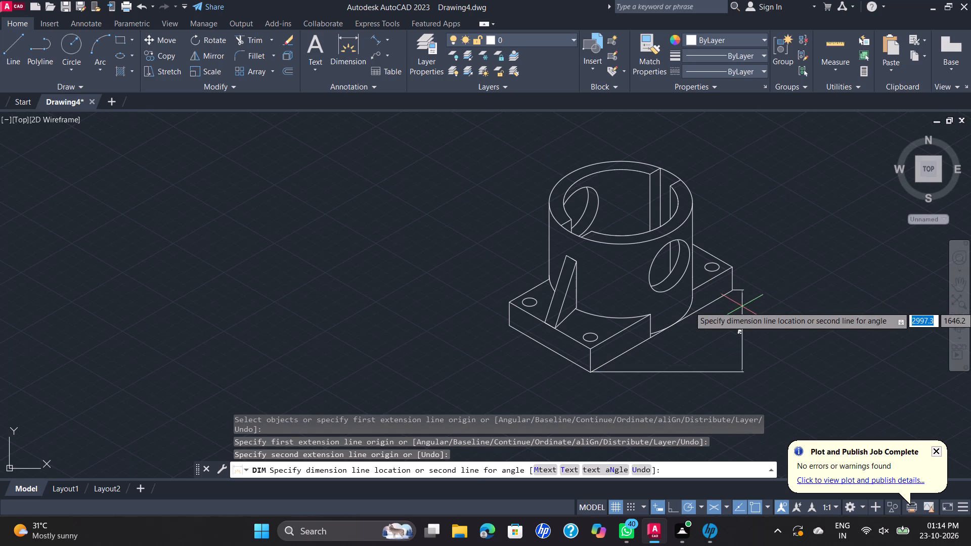
{"action": "scroll", "coordinate": [718, 343], "scroll_direction": "up", "scroll_amount": 3}
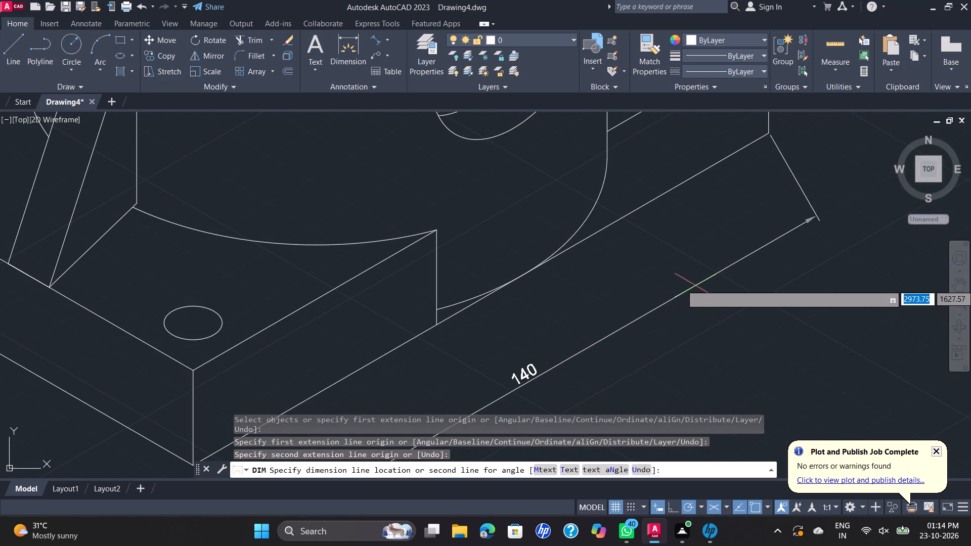
{"action": "left_click", "coordinate": [679, 269]}
Dimension the centre-to-centre distance between the two holes along the block's long side, placing it inside the overall length dimension.
{"action": "scroll", "coordinate": [679, 269], "scroll_direction": "down", "scroll_amount": 2}
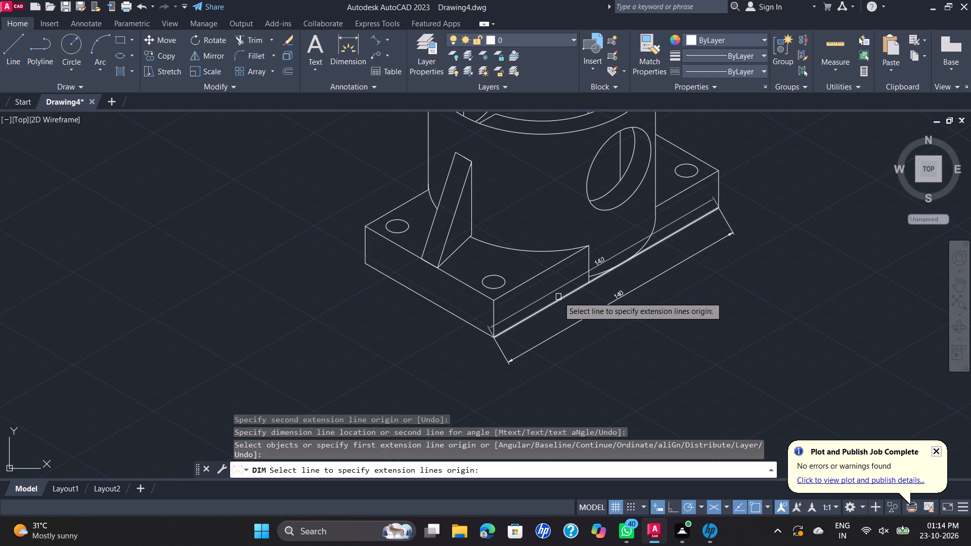
{"action": "left_click", "coordinate": [494, 282]}
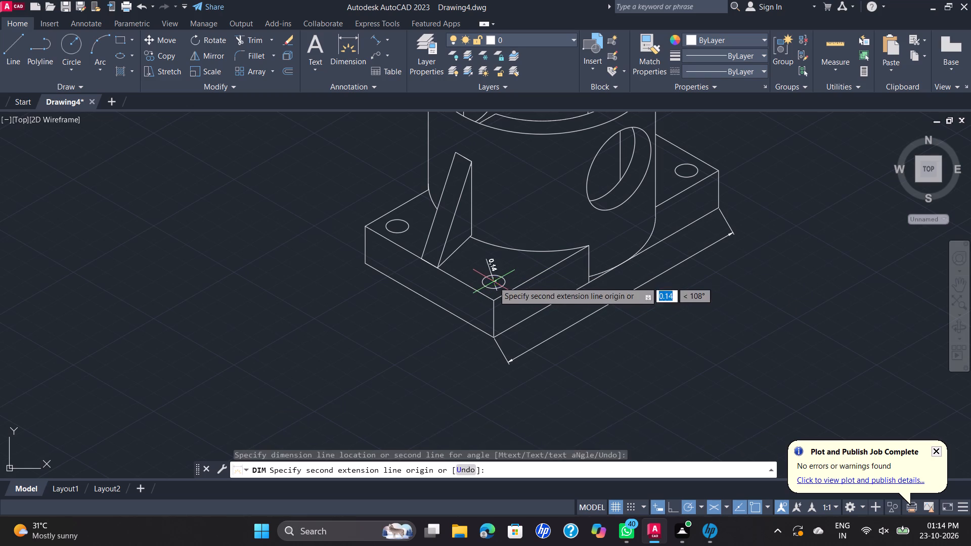
{"action": "left_click", "coordinate": [686, 171]}
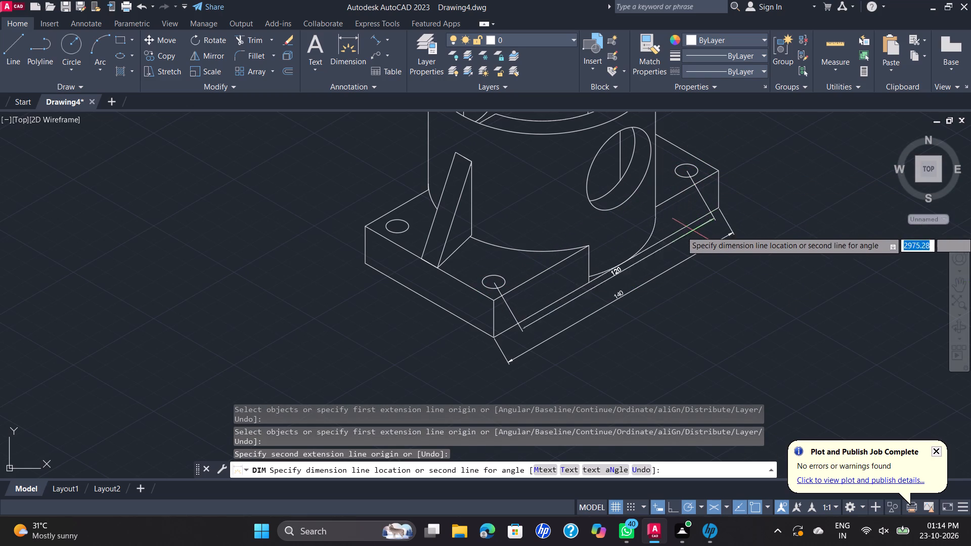
{"action": "left_click", "coordinate": [692, 241]}
Dimension the block's short bottom edge, placing the dimension line parallel to it just outside the block.
{"action": "scroll", "coordinate": [767, 181], "scroll_direction": "down", "scroll_amount": 1}
{"action": "middle_click_drag", "start_coordinate": [768, 180], "coordinate": [777, 202]}
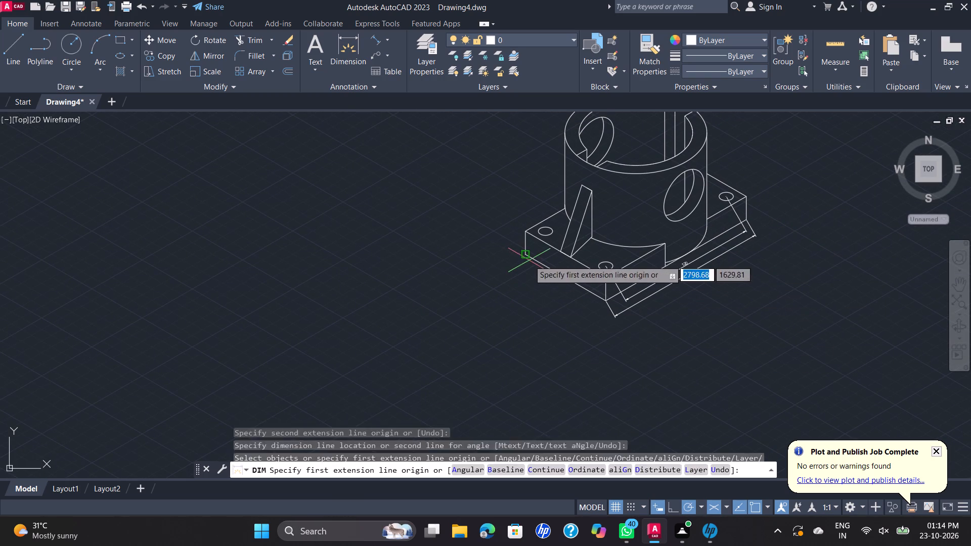
{"action": "left_click", "coordinate": [527, 254]}
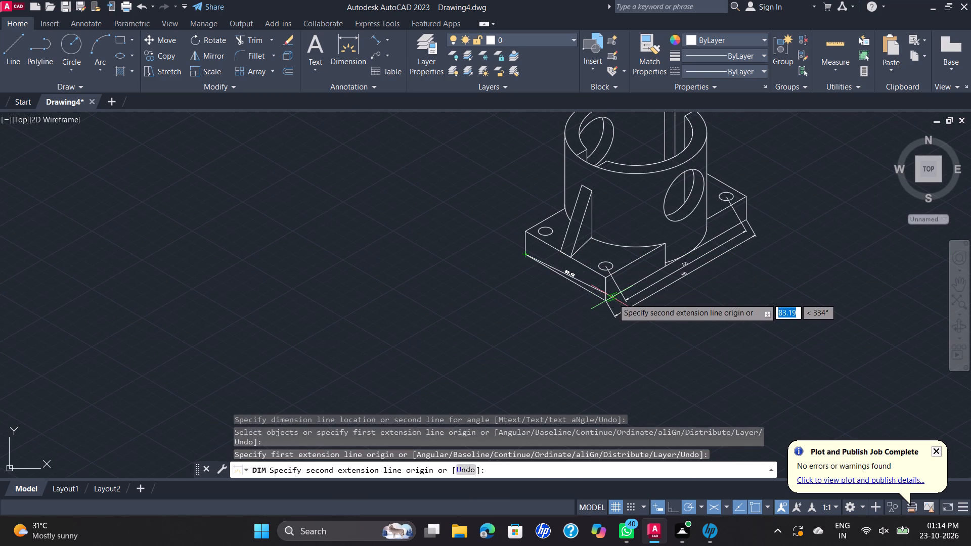
{"action": "scroll", "coordinate": [602, 302], "scroll_direction": "up", "scroll_amount": 1}
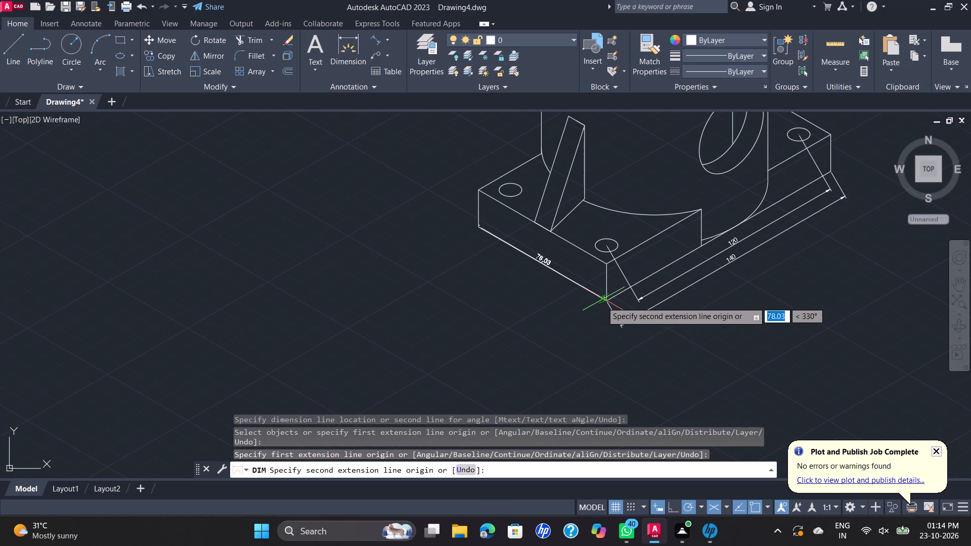
{"action": "left_click", "coordinate": [604, 302]}
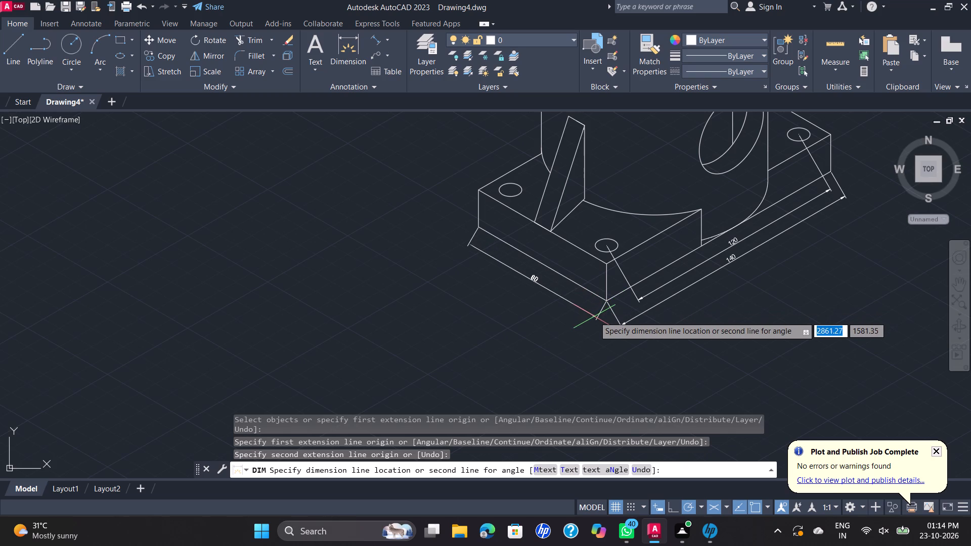
{"action": "left_click", "coordinate": [594, 316]}
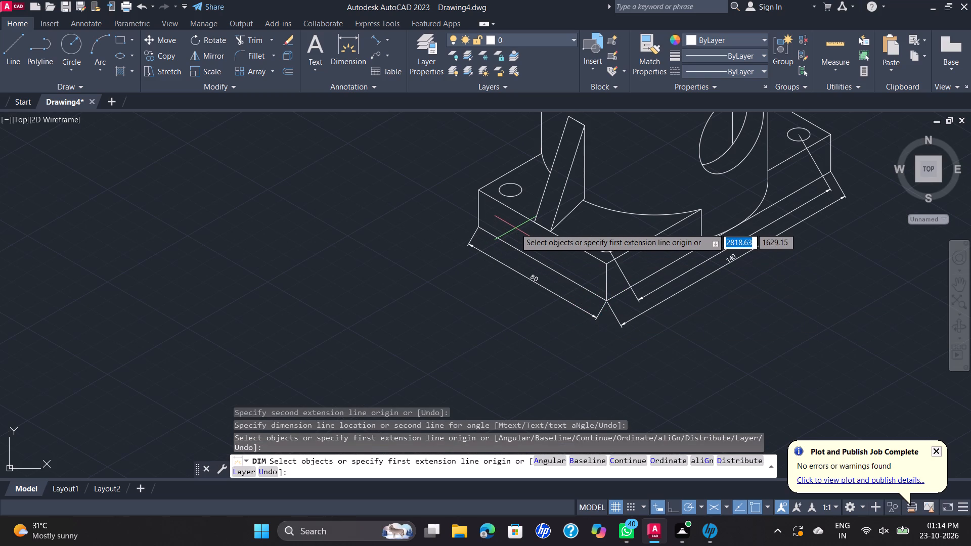
{"action": "key", "text": "space"}
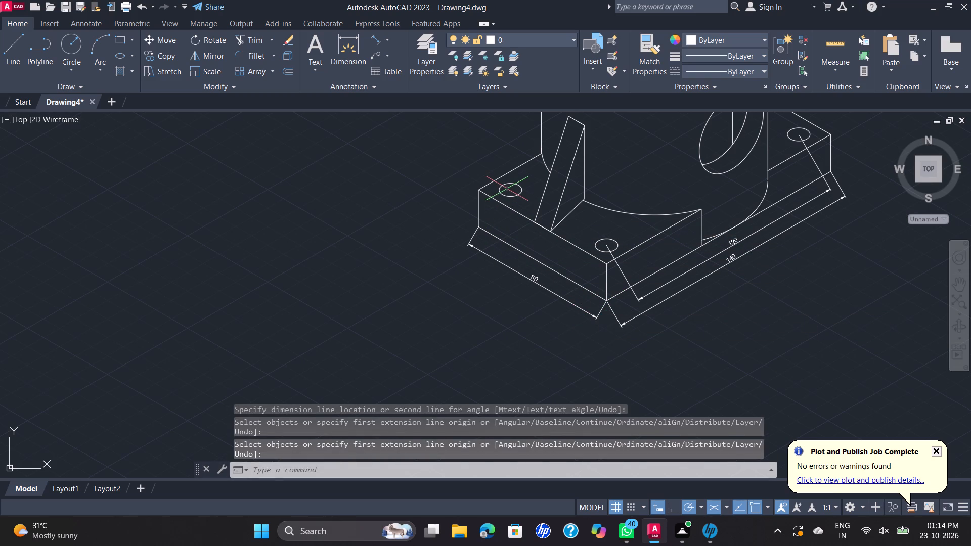
Dimension the centre-to-centre distance between the two holes along the block's short side, placing it inside the overall width dimension.
{"action": "key", "text": "space"}
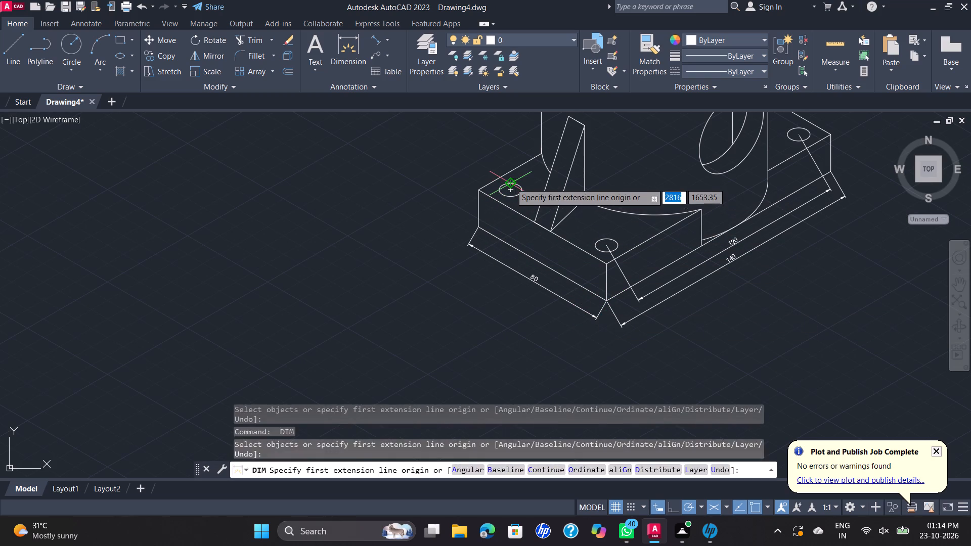
{"action": "left_click", "coordinate": [510, 191]}
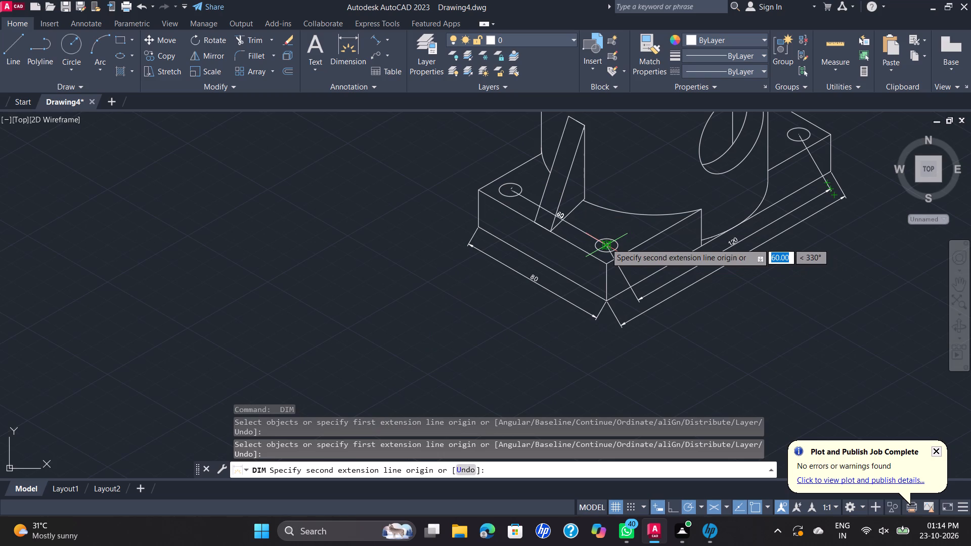
{"action": "left_click", "coordinate": [606, 243]}
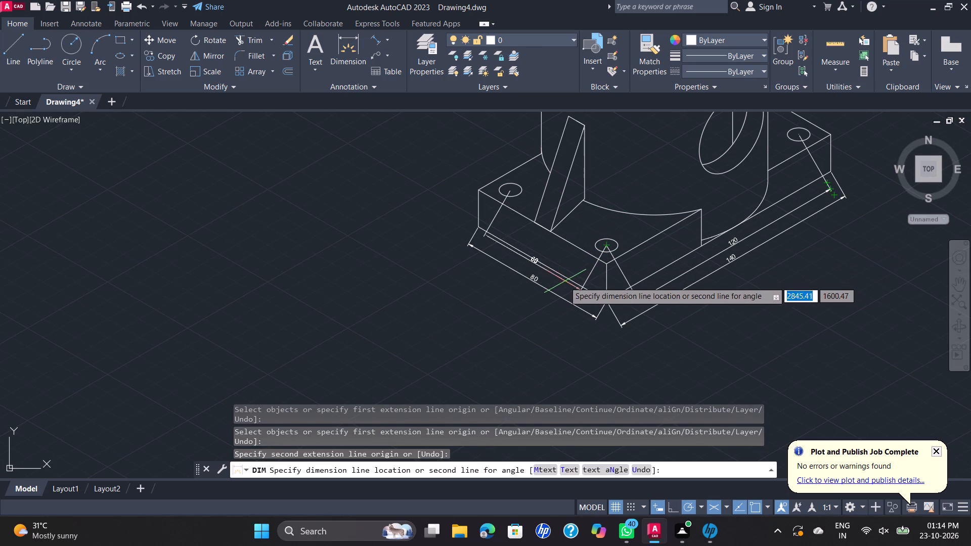
{"action": "left_click", "coordinate": [563, 283]}
Dimension the rib's thickness across its two sloping edges, placing the dimension on the rib's sloped face.
{"action": "middle_click_drag", "start_coordinate": [681, 183], "coordinate": [630, 232]}
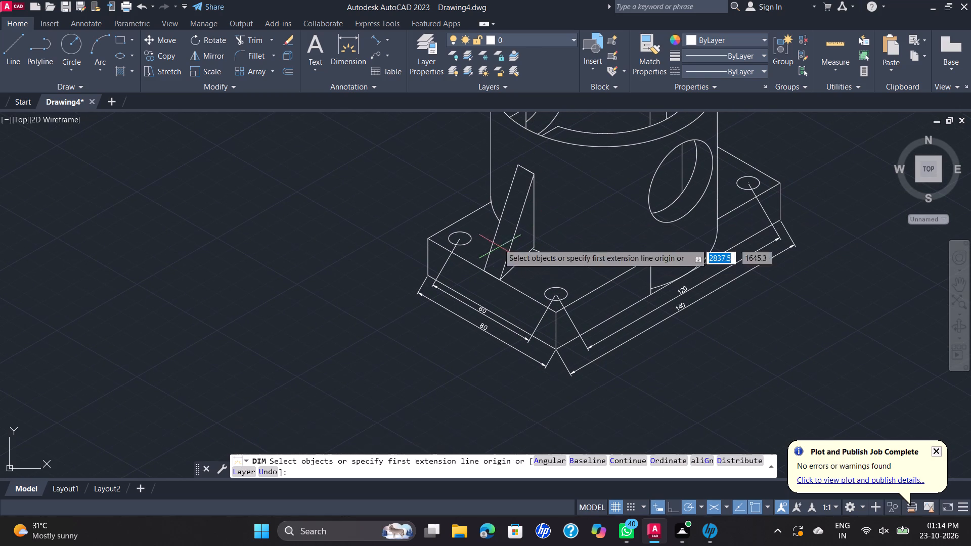
{"action": "left_click", "coordinate": [501, 217]}
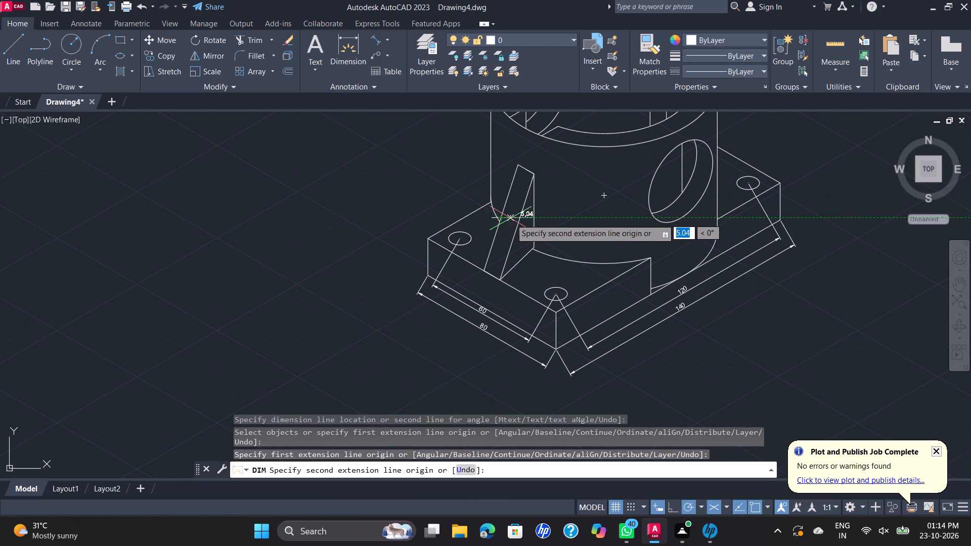
{"action": "left_click", "coordinate": [516, 230]}
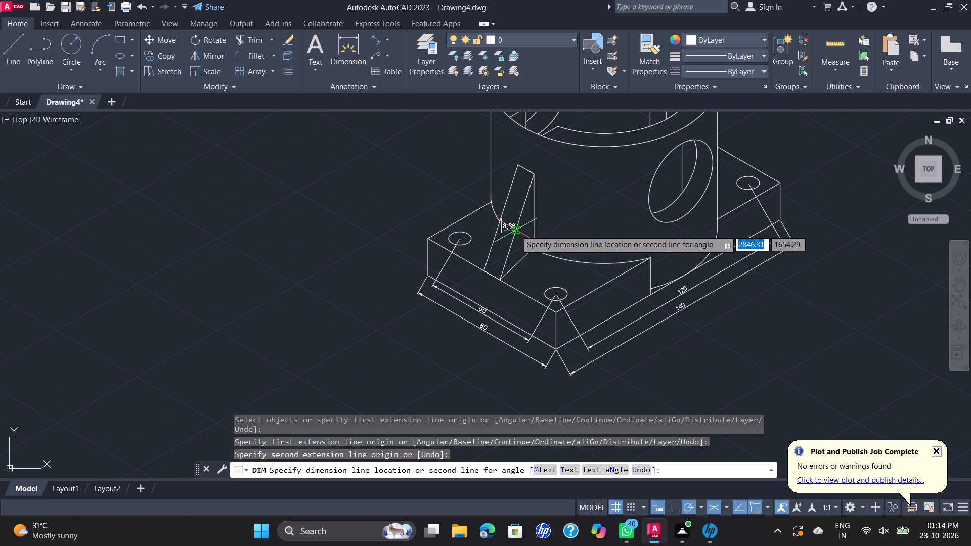
{"action": "left_click", "coordinate": [514, 226]}
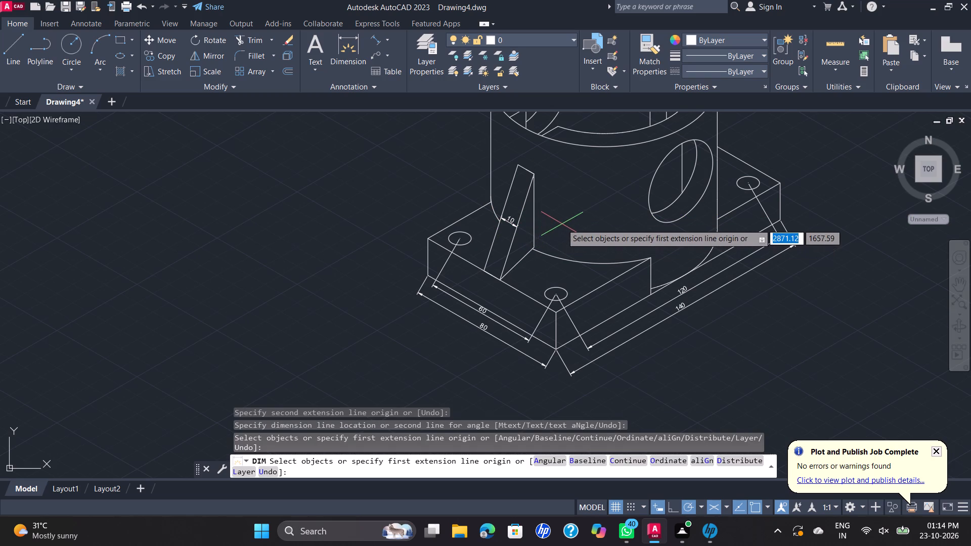
{"action": "key", "text": "space"}
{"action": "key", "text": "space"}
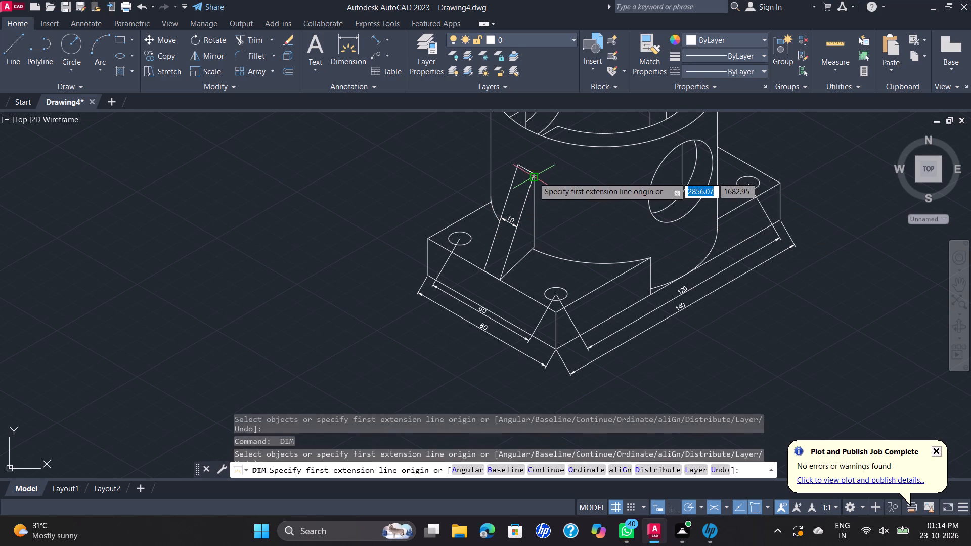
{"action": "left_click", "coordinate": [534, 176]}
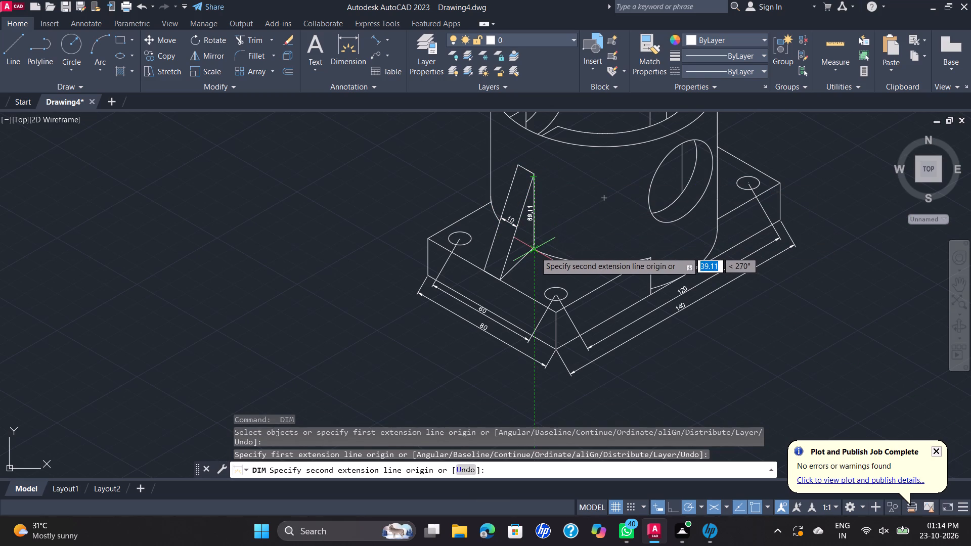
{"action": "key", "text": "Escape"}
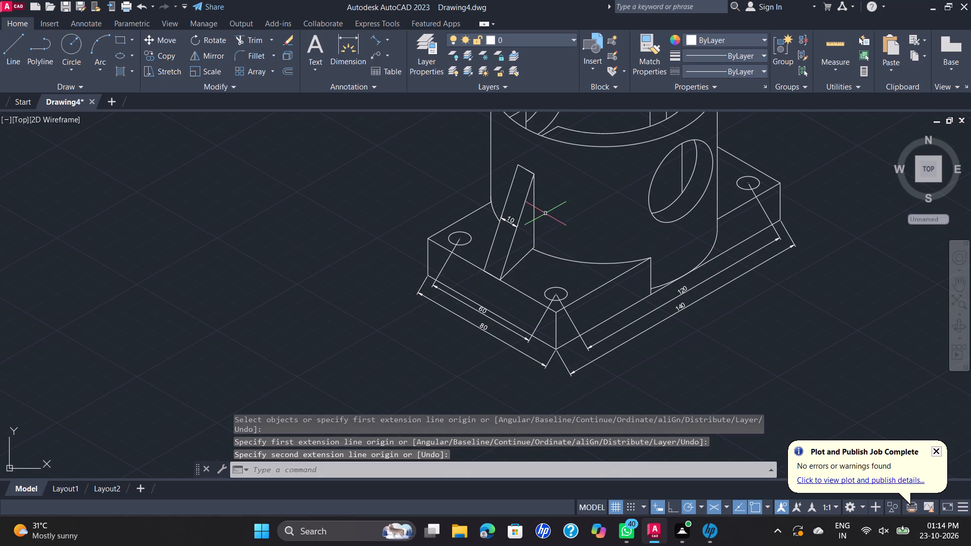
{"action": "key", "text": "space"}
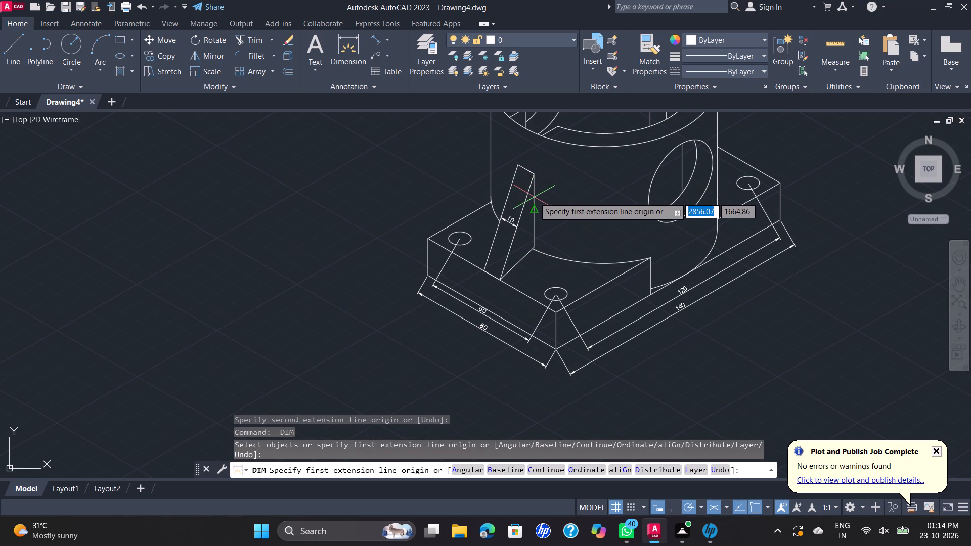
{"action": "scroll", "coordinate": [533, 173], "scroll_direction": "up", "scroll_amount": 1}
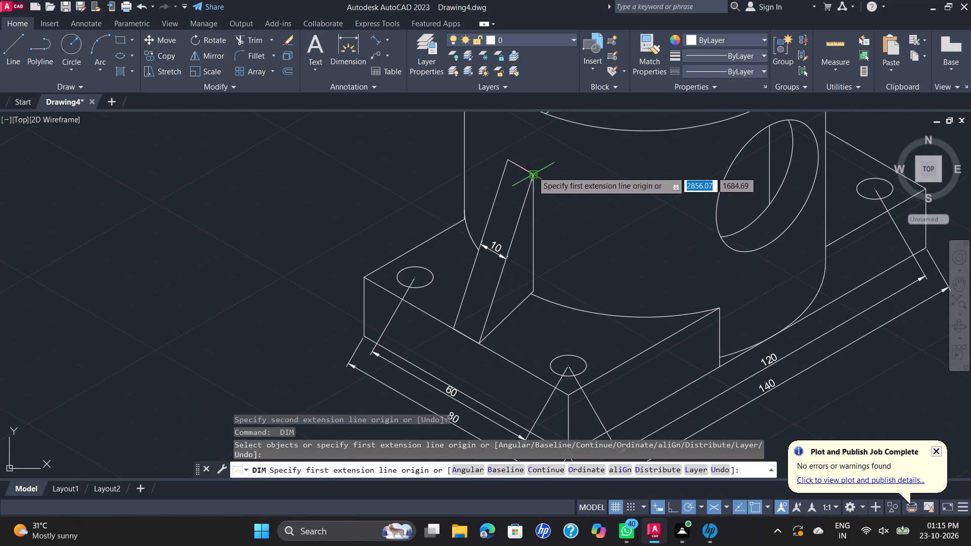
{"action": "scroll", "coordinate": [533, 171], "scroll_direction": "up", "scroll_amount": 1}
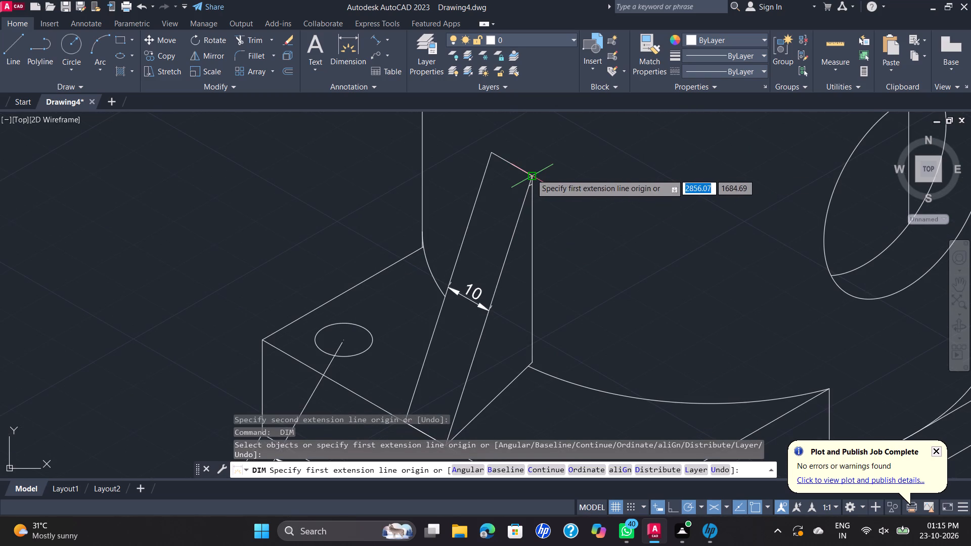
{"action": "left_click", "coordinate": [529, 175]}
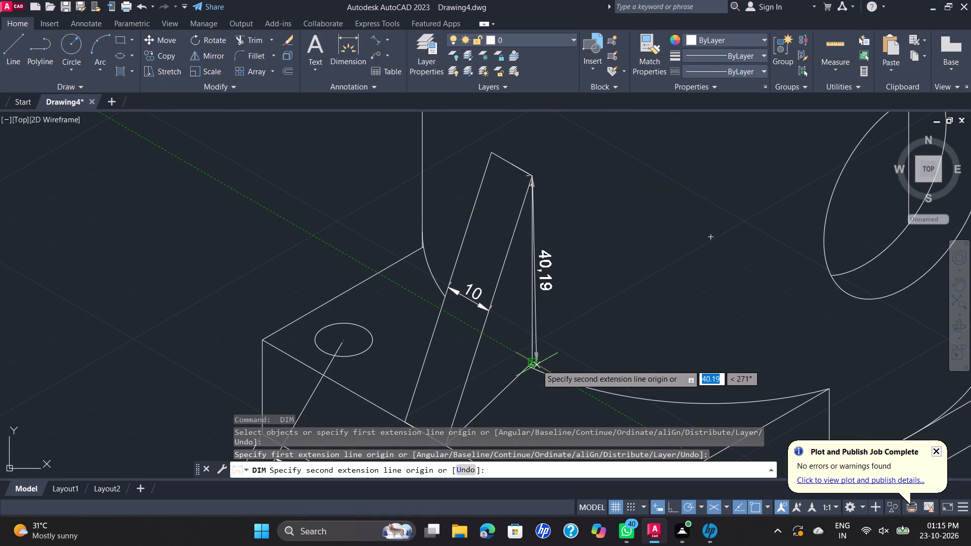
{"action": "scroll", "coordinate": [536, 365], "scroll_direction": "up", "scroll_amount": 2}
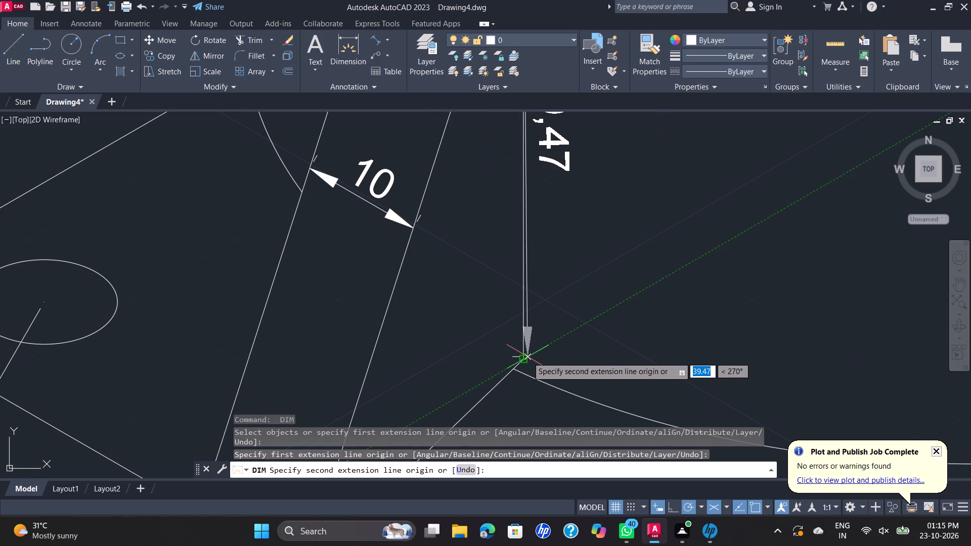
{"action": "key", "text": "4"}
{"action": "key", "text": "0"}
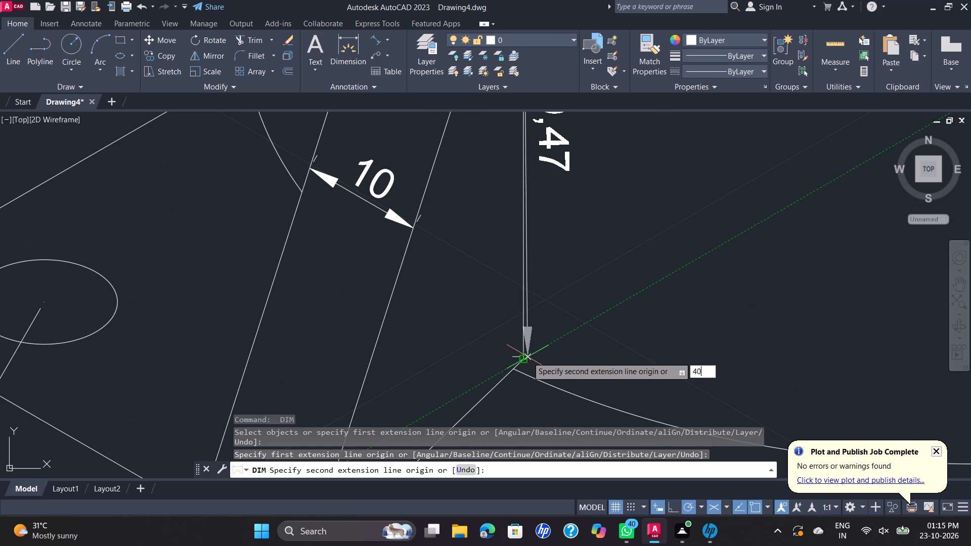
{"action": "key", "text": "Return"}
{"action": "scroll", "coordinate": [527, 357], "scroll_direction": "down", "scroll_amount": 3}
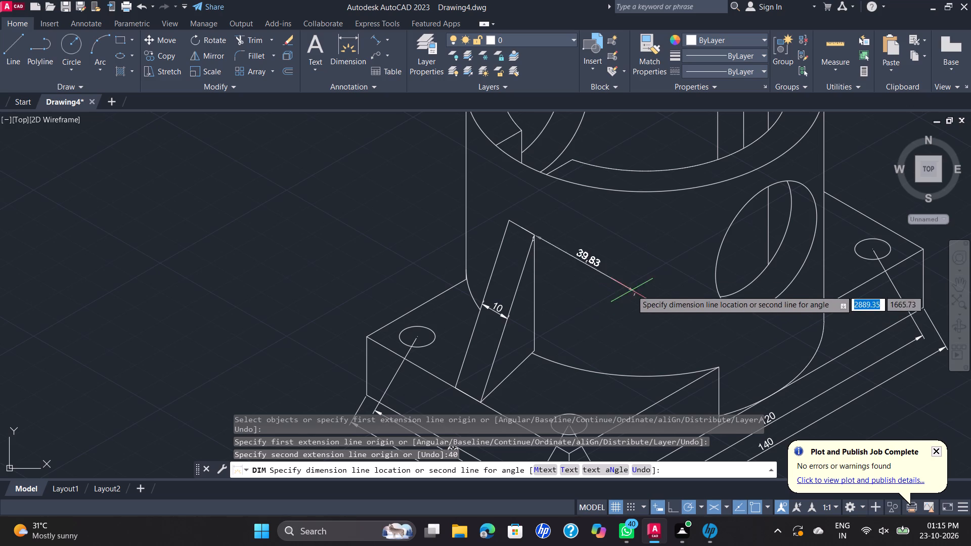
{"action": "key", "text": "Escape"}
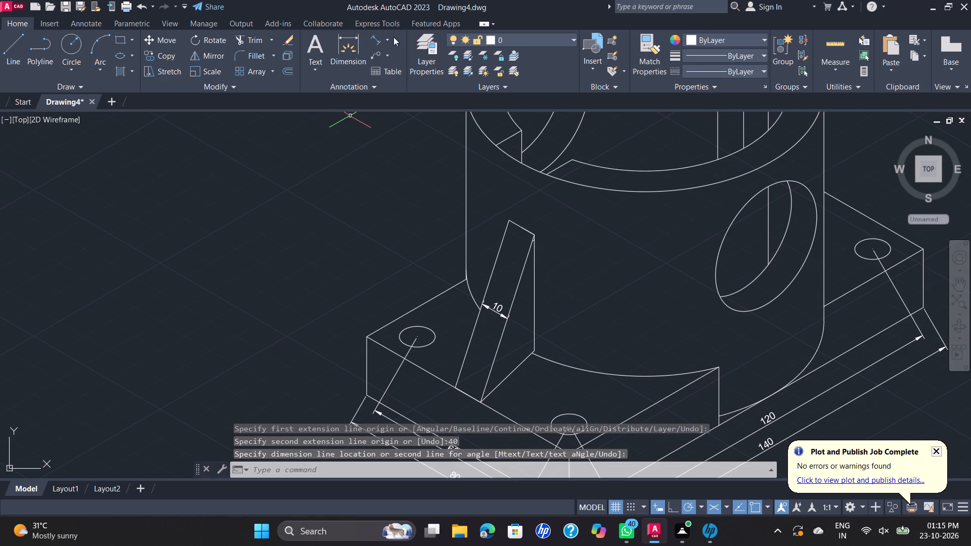
Add an aligned dimension of 40 down the rib's vertical edge, placing it beside the edge over the cylinder's face.
{"action": "left_click", "coordinate": [375, 38]}
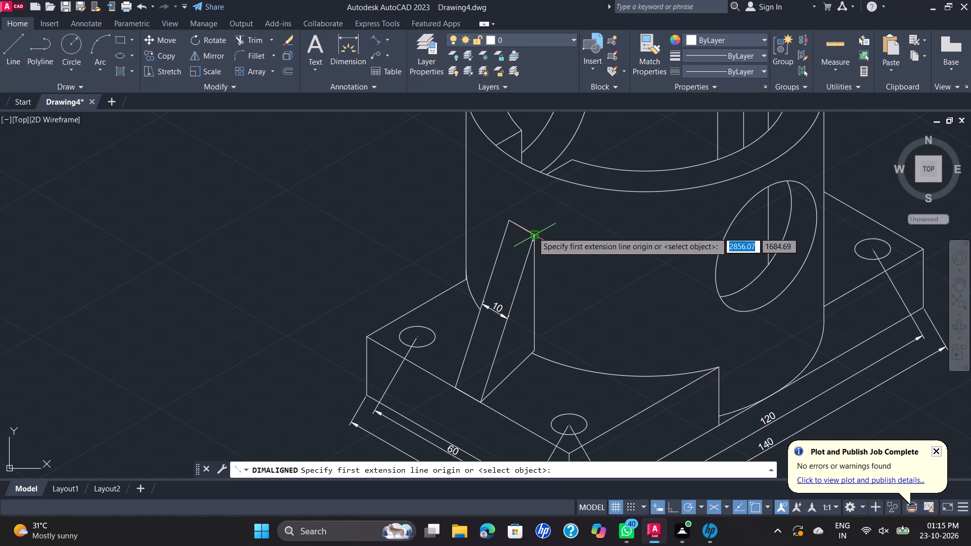
{"action": "left_click", "coordinate": [533, 232]}
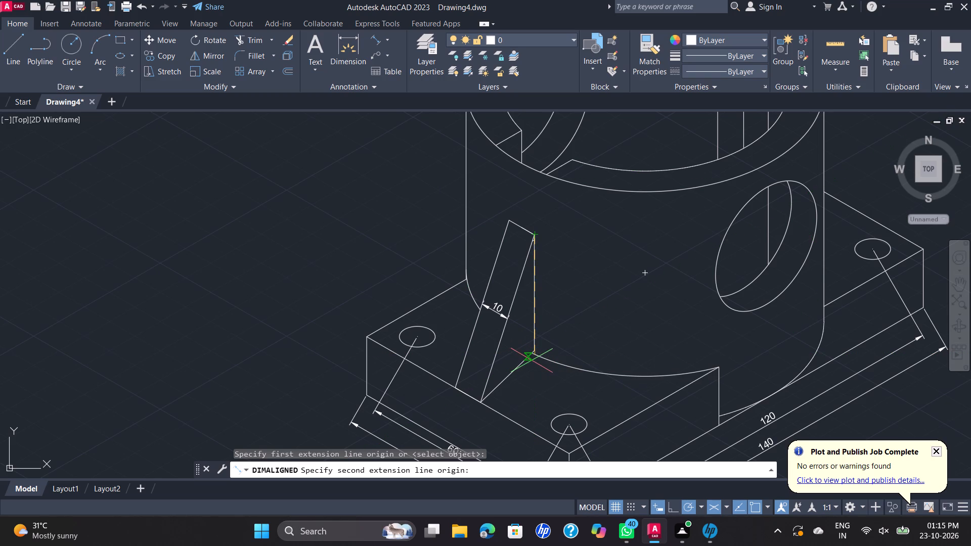
{"action": "scroll", "coordinate": [534, 361], "scroll_direction": "up", "scroll_amount": 1}
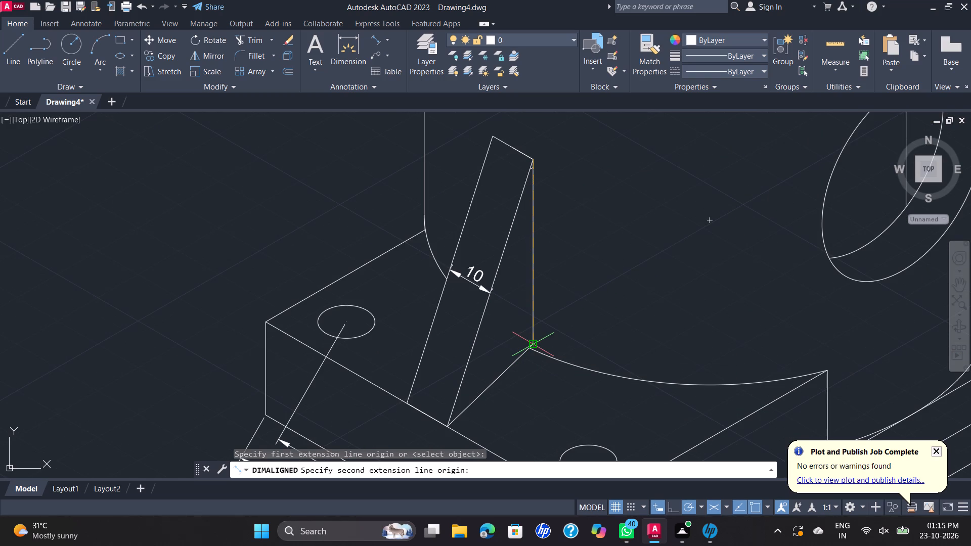
{"action": "type", "text": "40"}
{"action": "key", "text": "Return"}
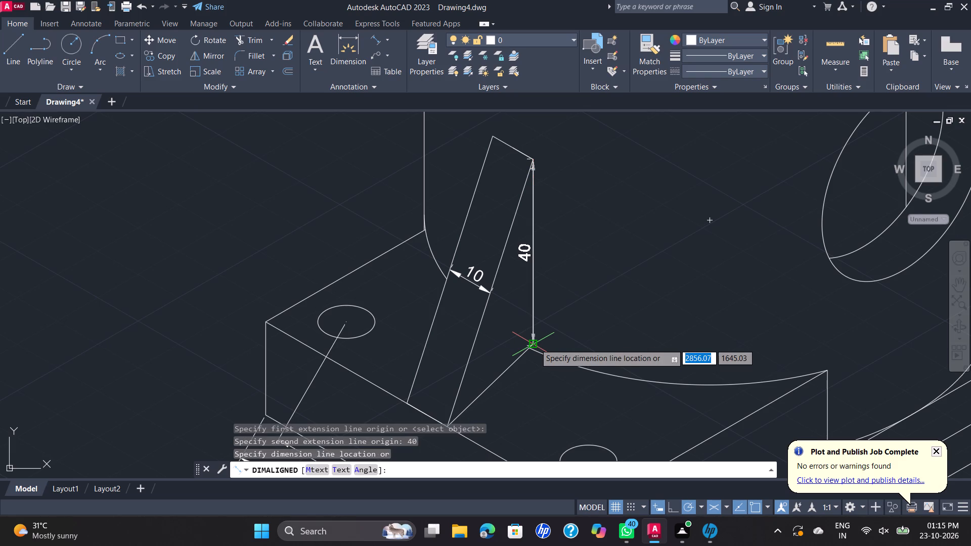
{"action": "left_click", "coordinate": [573, 391]}
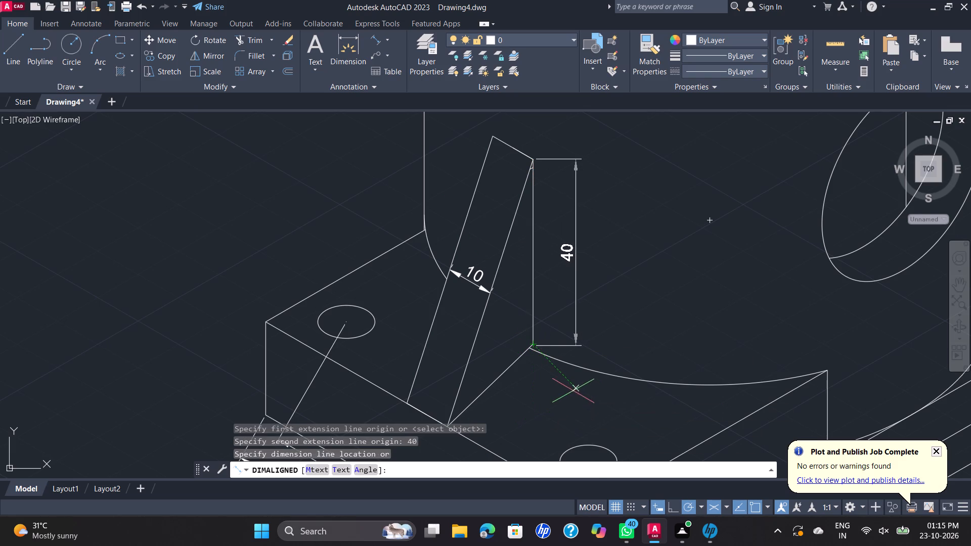
{"action": "scroll", "coordinate": [637, 238], "scroll_direction": "down", "scroll_amount": 1}
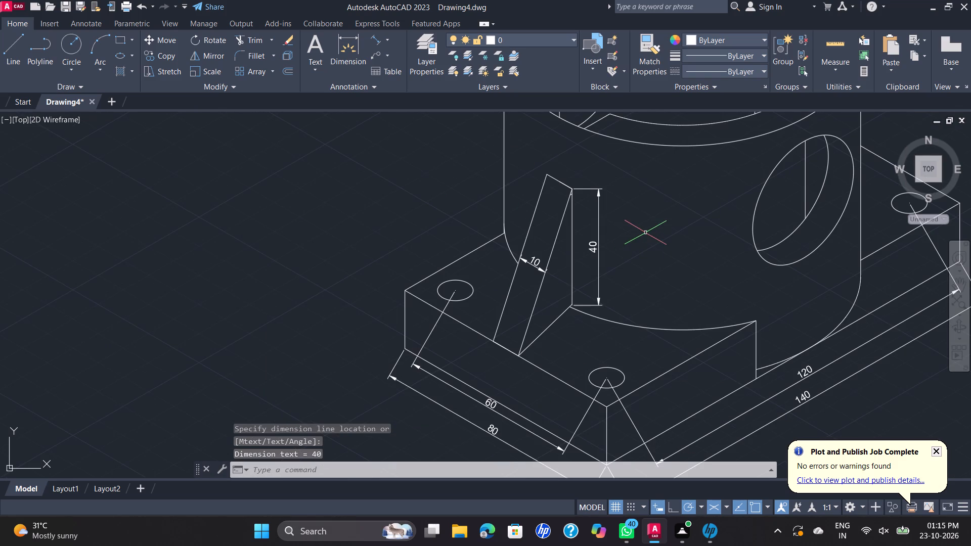
Add an aligned dimension across the rear notch's width between its two corners on the outer rim, placing it just outside the rim.
{"action": "middle_click_drag", "start_coordinate": [640, 234], "coordinate": [561, 322]}
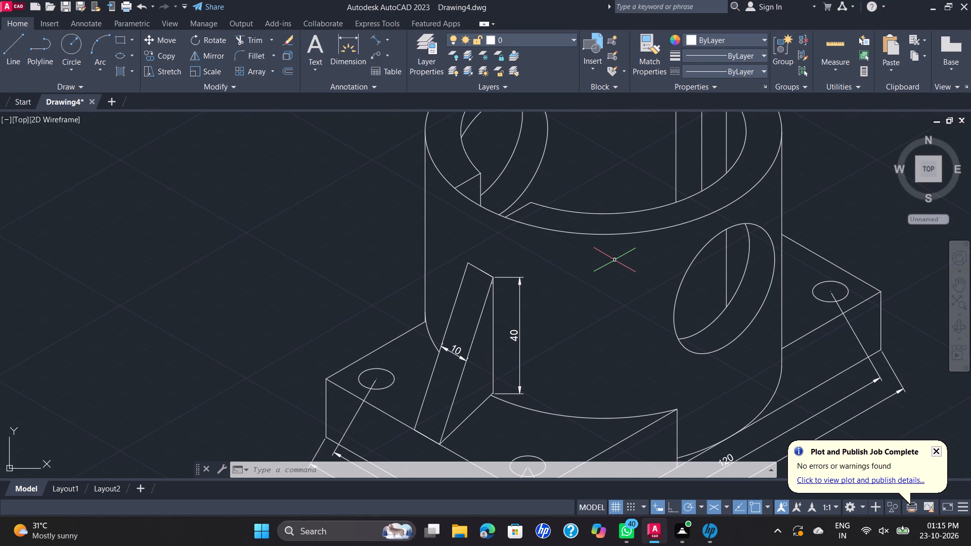
{"action": "key", "text": "space"}
{"action": "scroll", "coordinate": [614, 260], "scroll_direction": "down", "scroll_amount": 3}
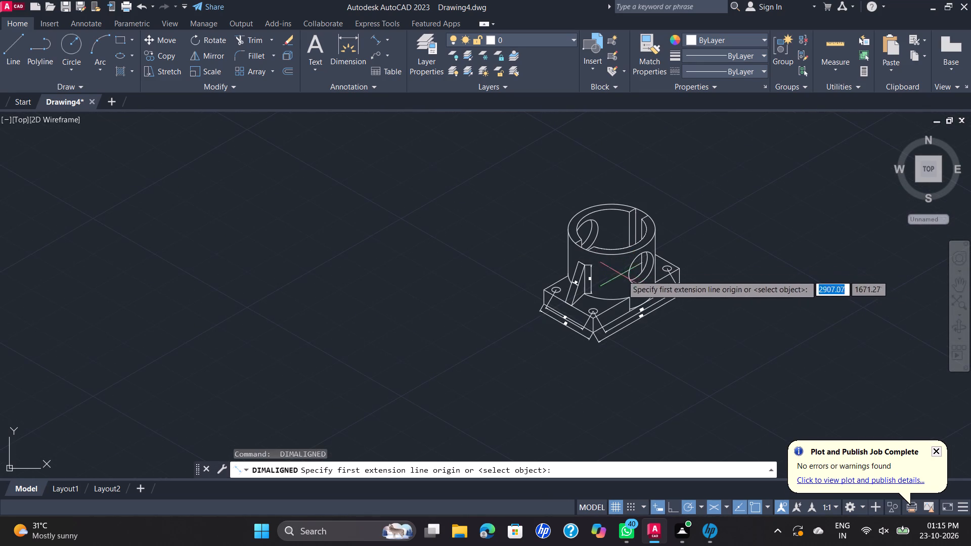
{"action": "scroll", "coordinate": [689, 274], "scroll_direction": "up", "scroll_amount": 2}
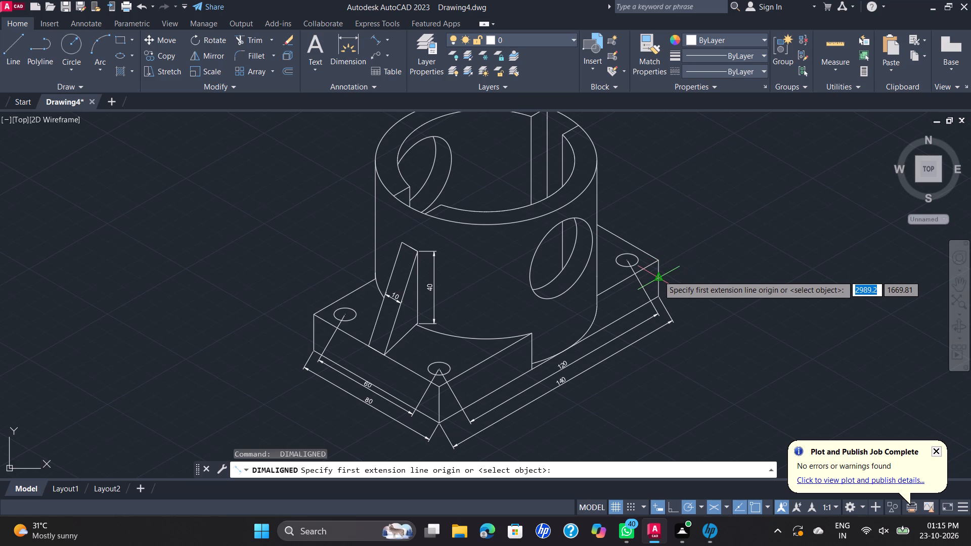
{"action": "scroll", "coordinate": [637, 250], "scroll_direction": "up", "scroll_amount": 1}
{"action": "middle_click_drag", "start_coordinate": [622, 227], "coordinate": [632, 328]}
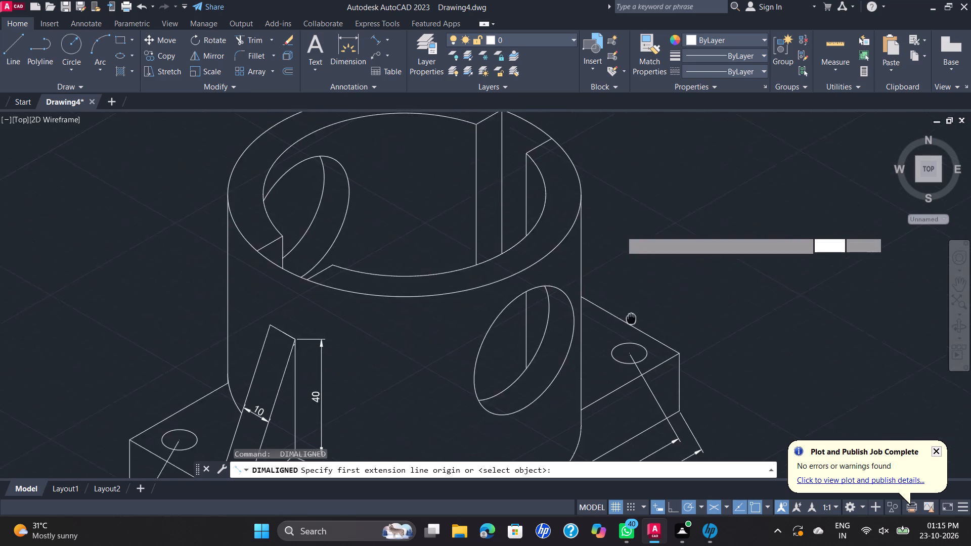
{"action": "middle_click_drag", "start_coordinate": [632, 328], "coordinate": [629, 378]}
{"action": "scroll", "coordinate": [630, 373], "scroll_direction": "down", "scroll_amount": 1}
{"action": "scroll", "coordinate": [546, 249], "scroll_direction": "up", "scroll_amount": 2}
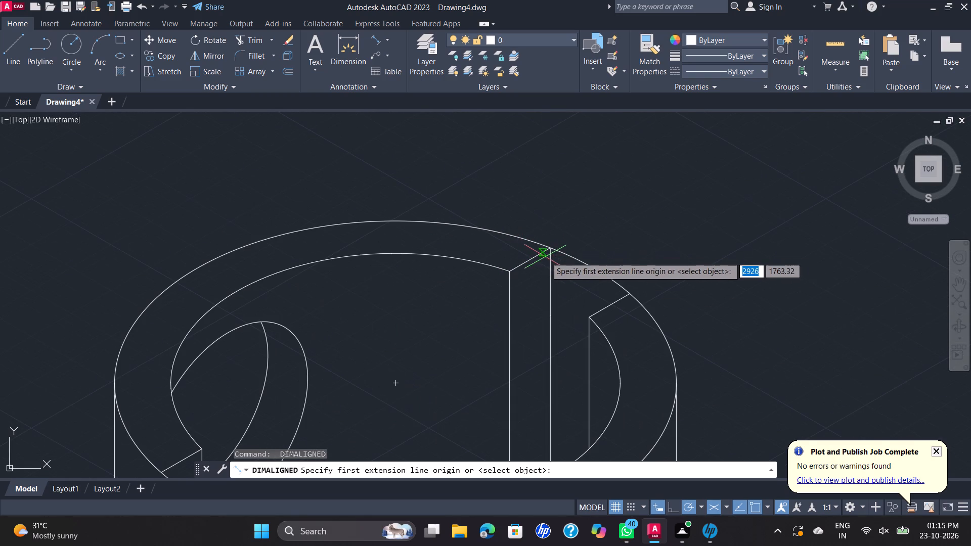
{"action": "left_click", "coordinate": [548, 246]}
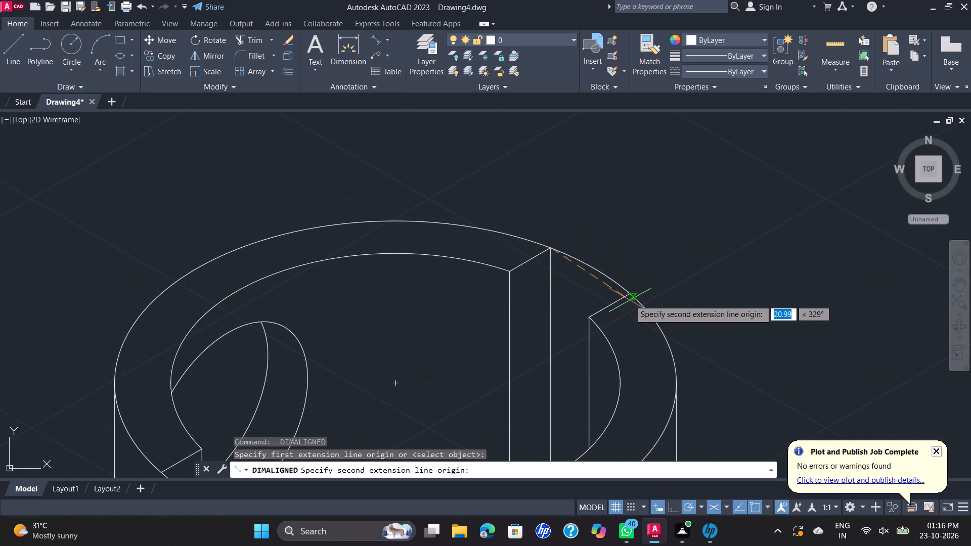
{"action": "left_click", "coordinate": [629, 296]}
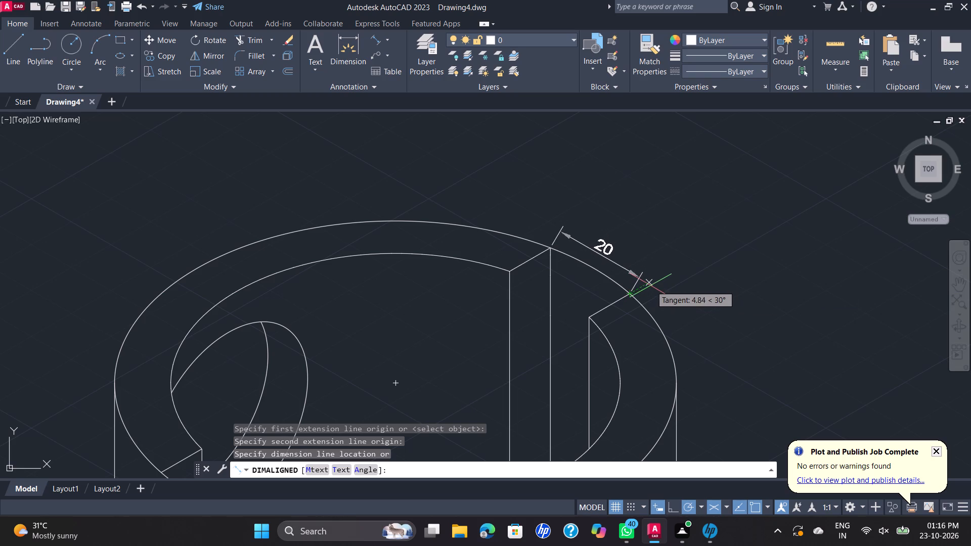
{"action": "left_click", "coordinate": [649, 288]}
{"action": "scroll", "coordinate": [645, 247], "scroll_direction": "down", "scroll_amount": 1}
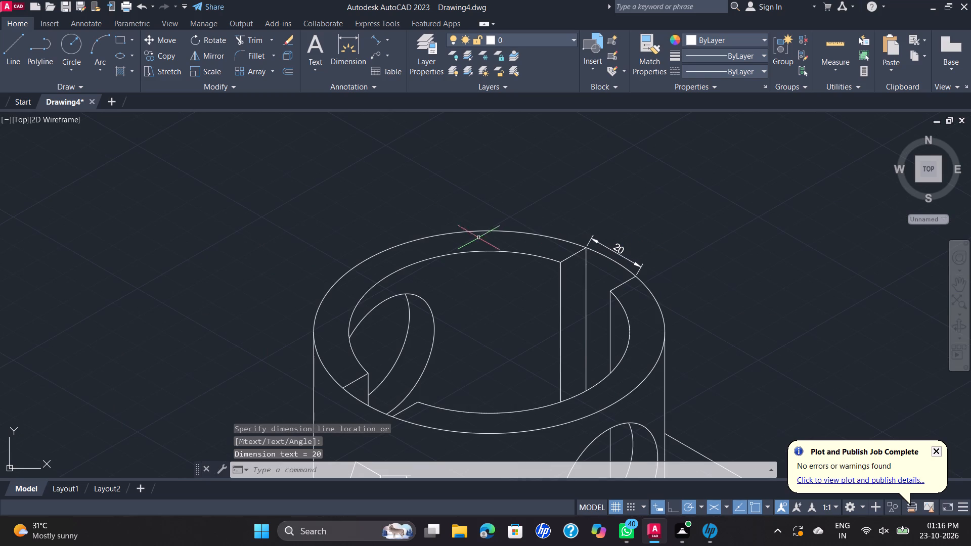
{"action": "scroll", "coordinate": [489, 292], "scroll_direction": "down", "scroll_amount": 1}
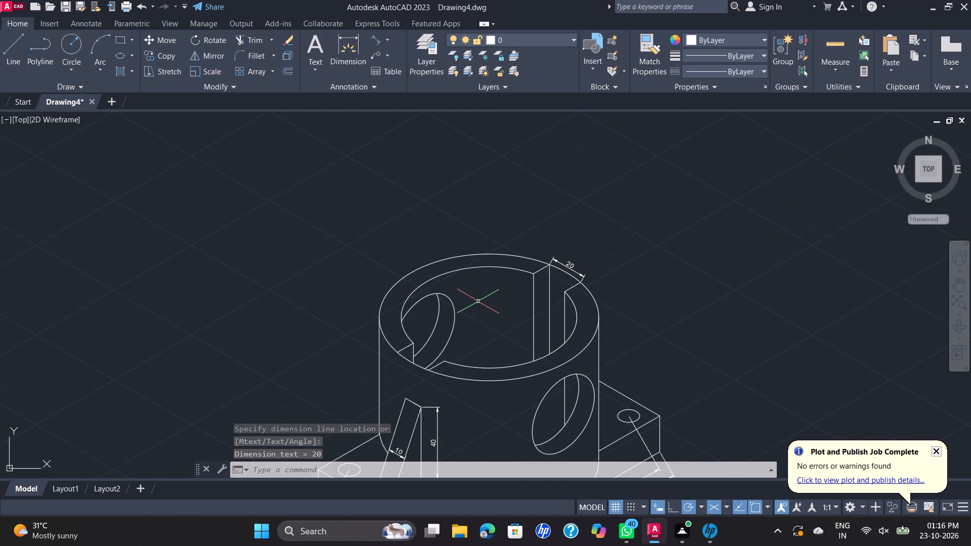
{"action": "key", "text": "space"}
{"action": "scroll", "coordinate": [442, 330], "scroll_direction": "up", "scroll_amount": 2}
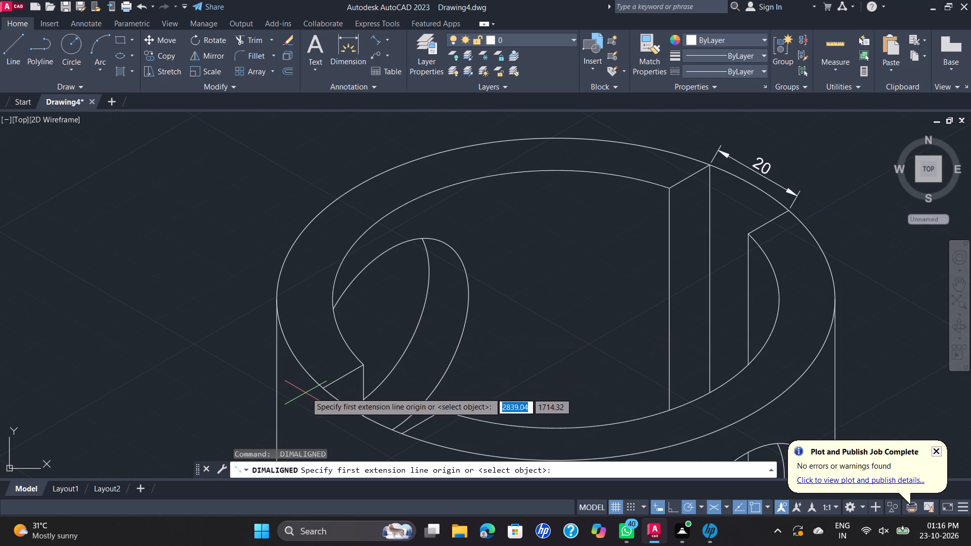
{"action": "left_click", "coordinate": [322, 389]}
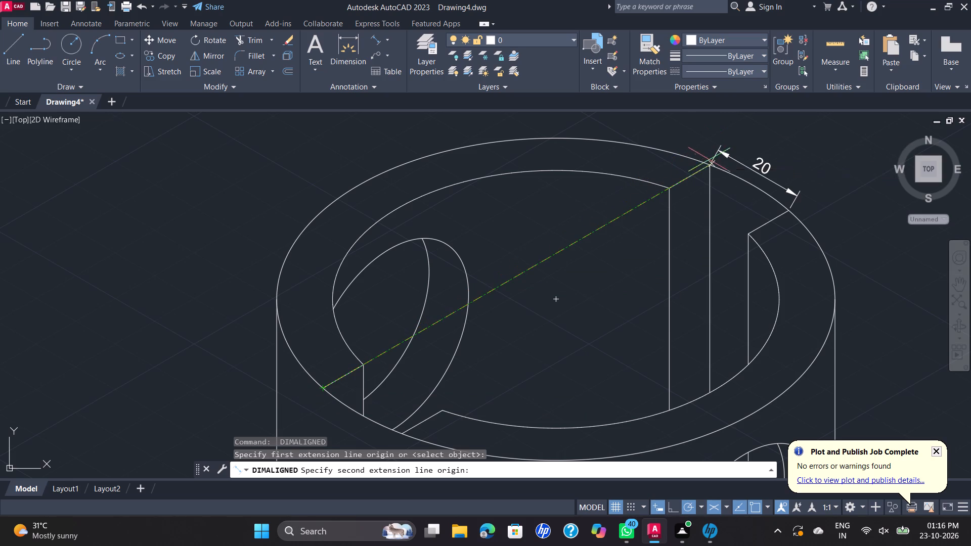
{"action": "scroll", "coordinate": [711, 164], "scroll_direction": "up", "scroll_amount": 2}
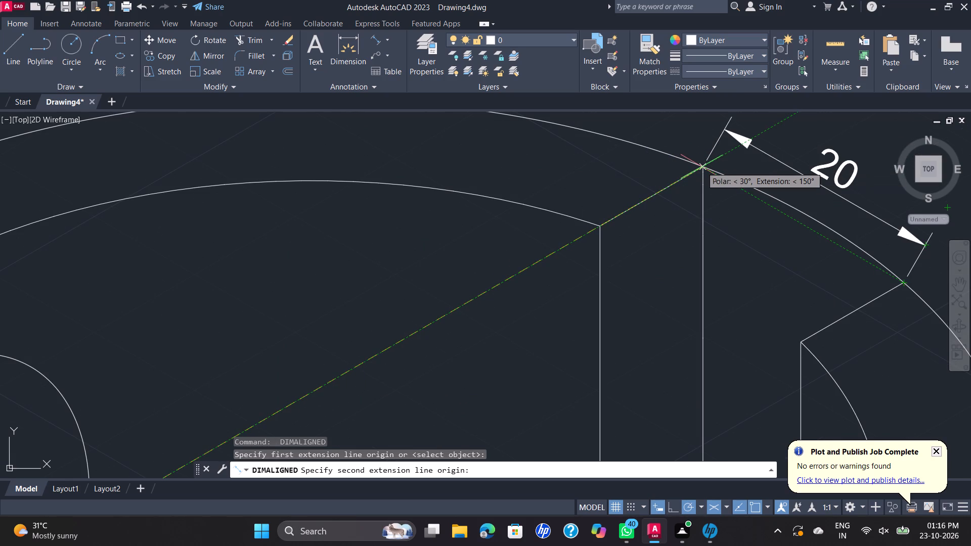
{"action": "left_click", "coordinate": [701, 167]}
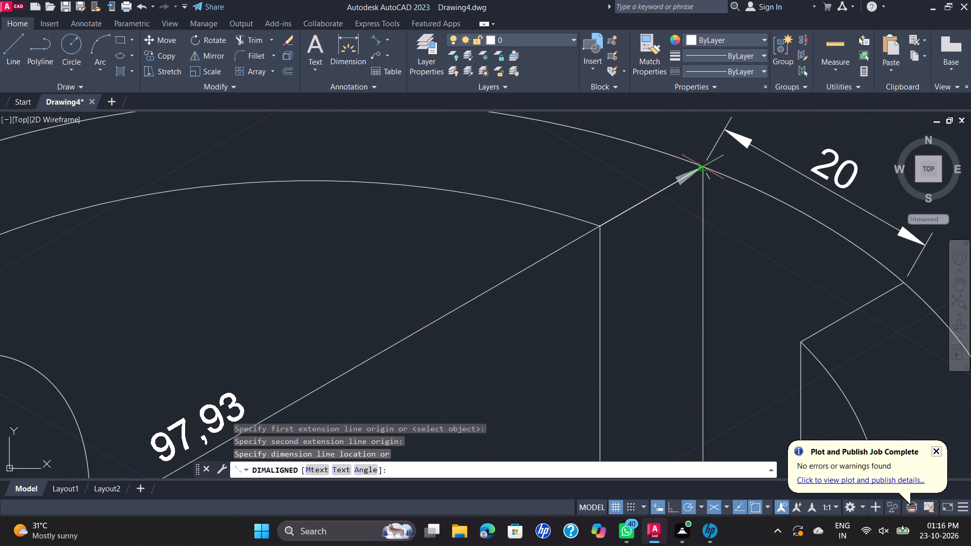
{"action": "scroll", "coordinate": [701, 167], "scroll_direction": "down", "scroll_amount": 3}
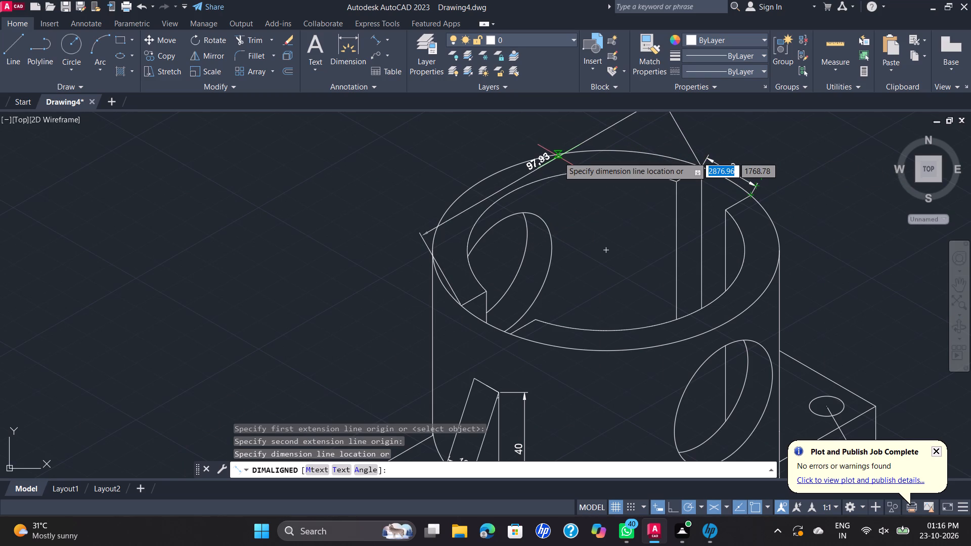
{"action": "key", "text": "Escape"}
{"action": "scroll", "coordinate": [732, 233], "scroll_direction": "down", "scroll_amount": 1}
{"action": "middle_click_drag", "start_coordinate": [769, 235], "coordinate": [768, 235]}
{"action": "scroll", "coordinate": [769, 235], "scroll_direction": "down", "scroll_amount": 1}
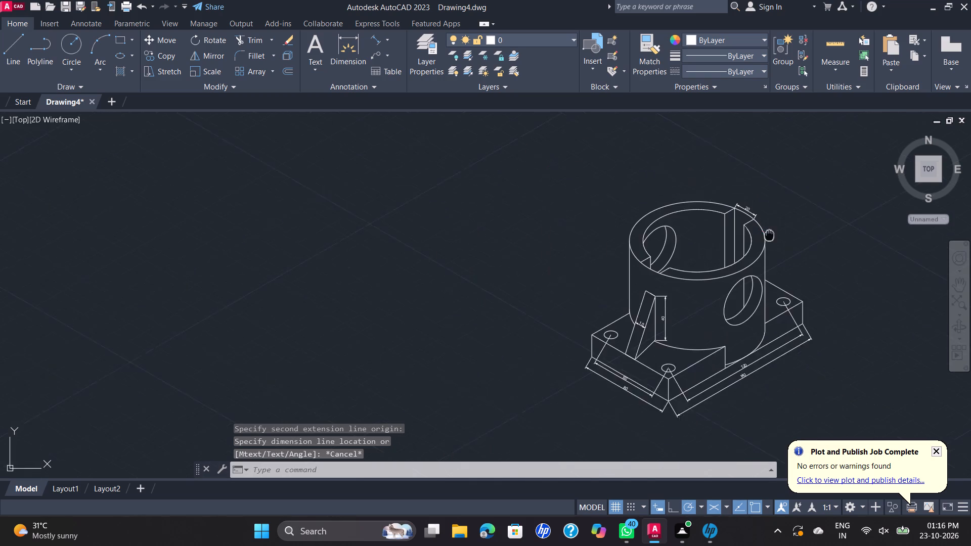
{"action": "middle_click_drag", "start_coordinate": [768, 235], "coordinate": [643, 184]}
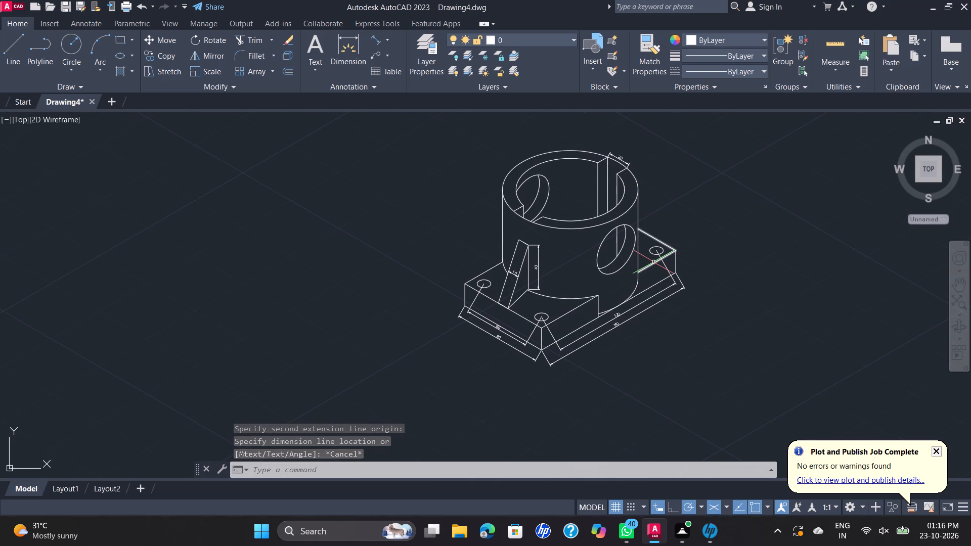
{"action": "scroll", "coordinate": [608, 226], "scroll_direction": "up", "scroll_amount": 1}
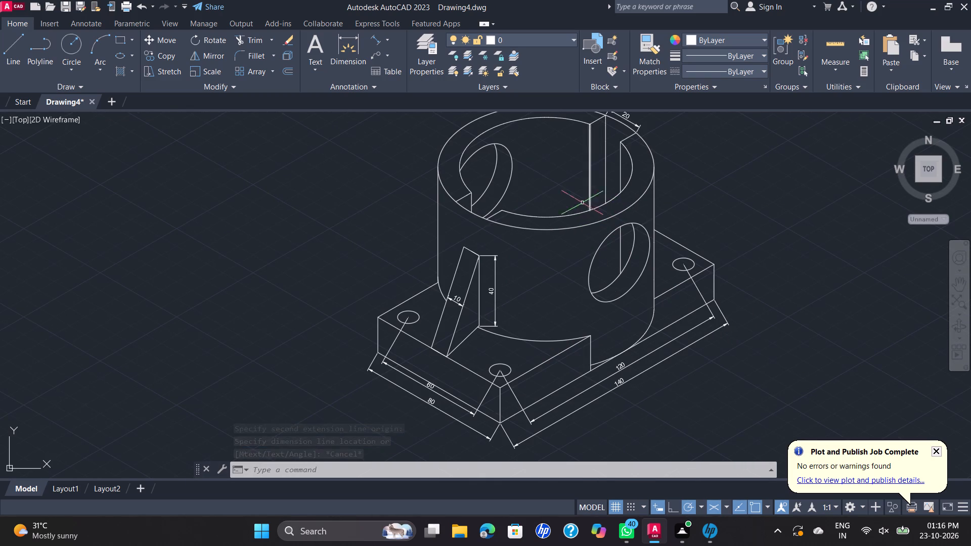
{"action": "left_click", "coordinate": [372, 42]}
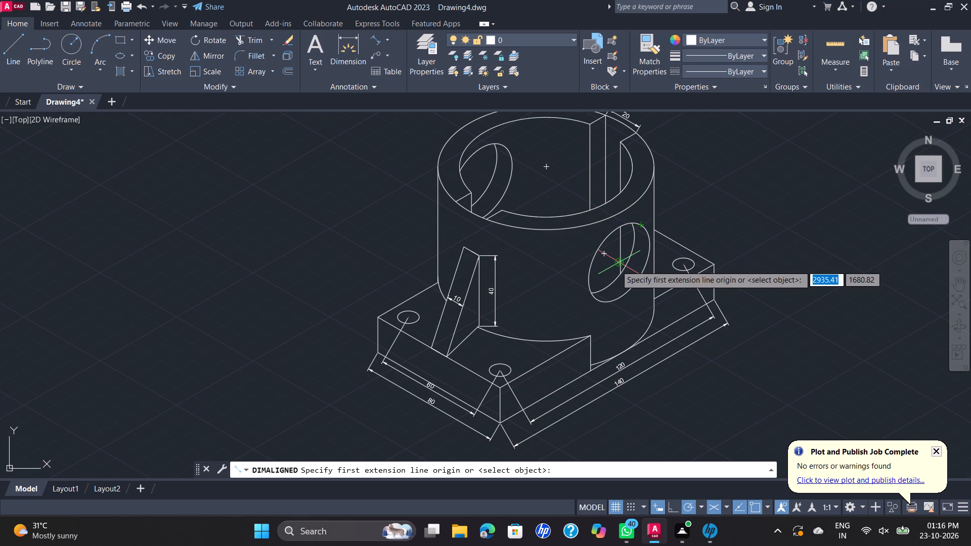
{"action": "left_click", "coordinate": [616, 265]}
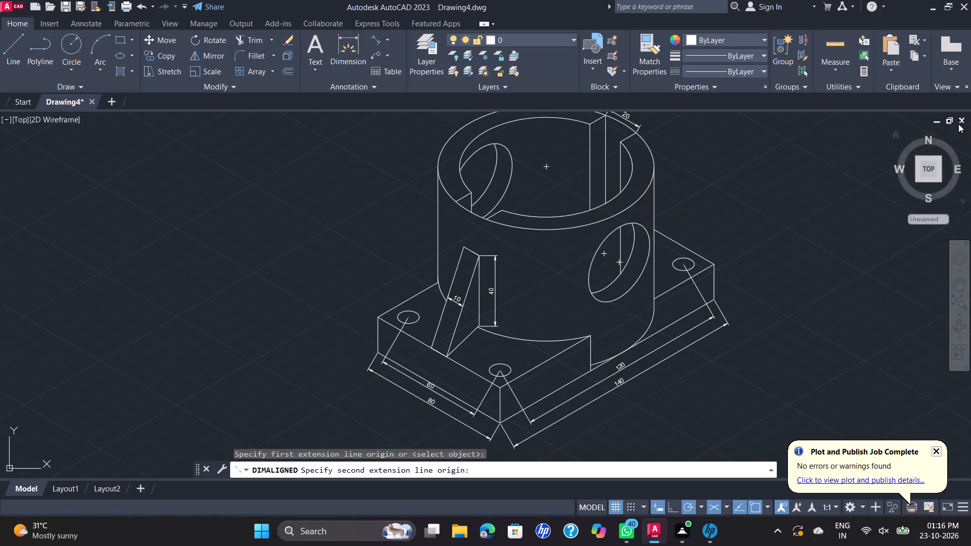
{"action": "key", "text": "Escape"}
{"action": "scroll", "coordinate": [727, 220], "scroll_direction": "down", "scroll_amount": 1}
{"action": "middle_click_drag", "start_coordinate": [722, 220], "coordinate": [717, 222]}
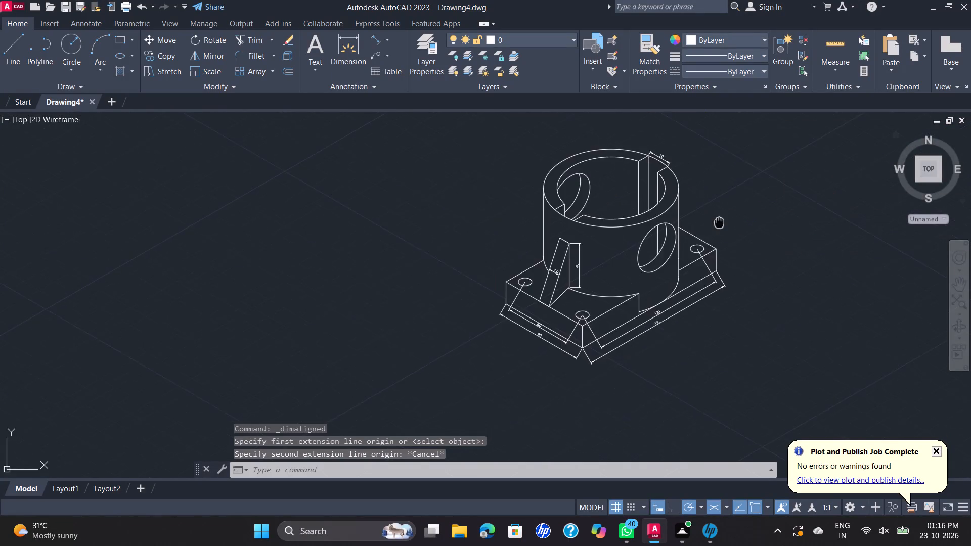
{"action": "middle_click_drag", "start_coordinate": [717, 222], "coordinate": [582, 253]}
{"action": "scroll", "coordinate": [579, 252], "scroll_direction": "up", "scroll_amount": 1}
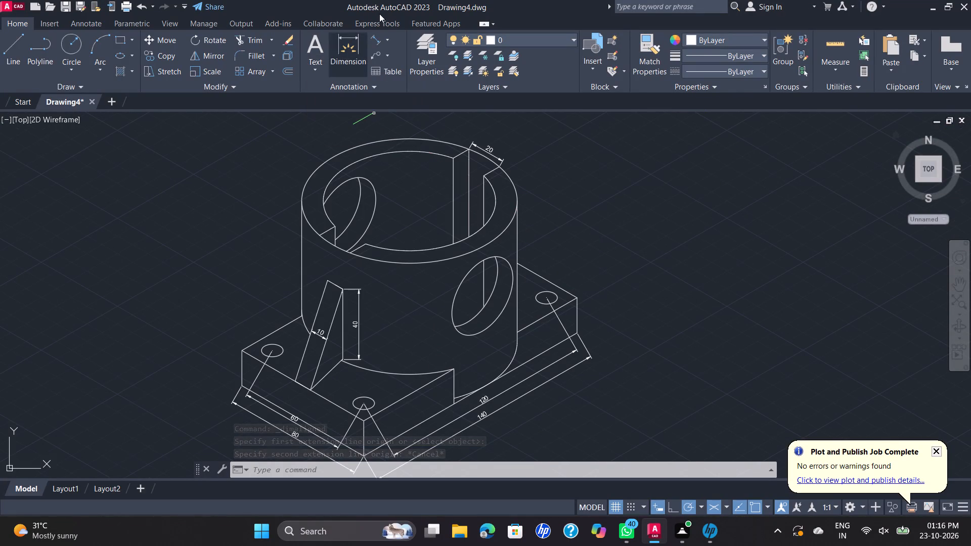
Add a multileader reading Ø100 to the cylinder's outer top rim, landing it just outside the rim beside the rear notch.
{"action": "left_click", "coordinate": [373, 57]}
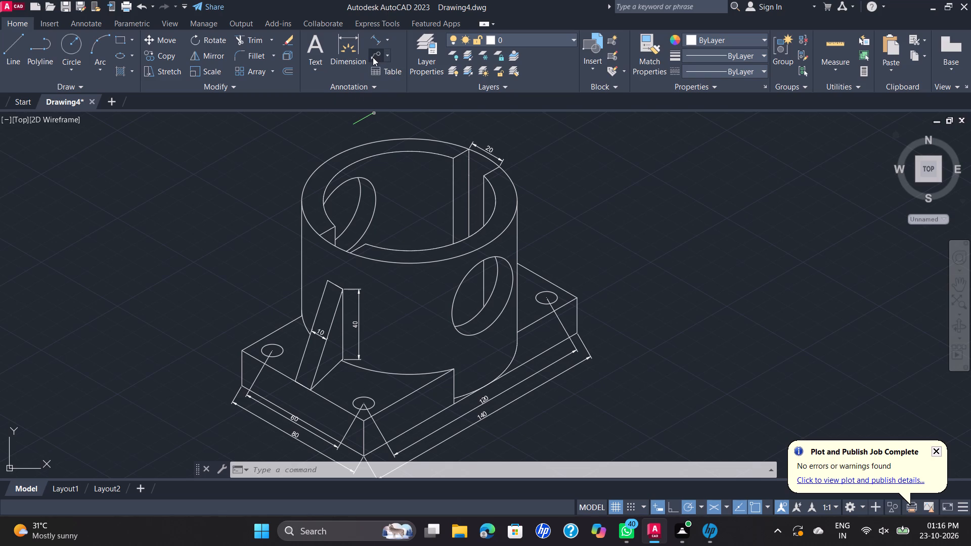
{"action": "left_click", "coordinate": [513, 186]}
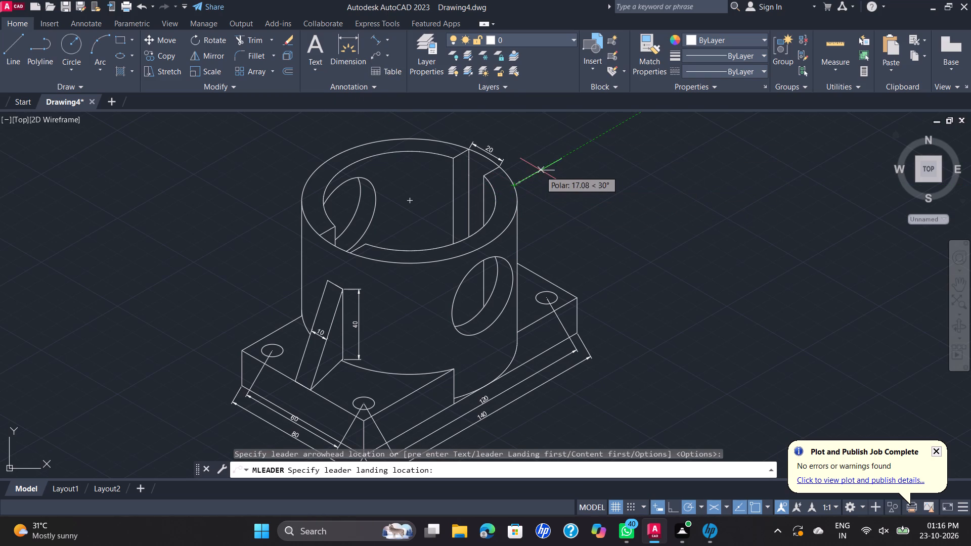
{"action": "left_click", "coordinate": [541, 169]}
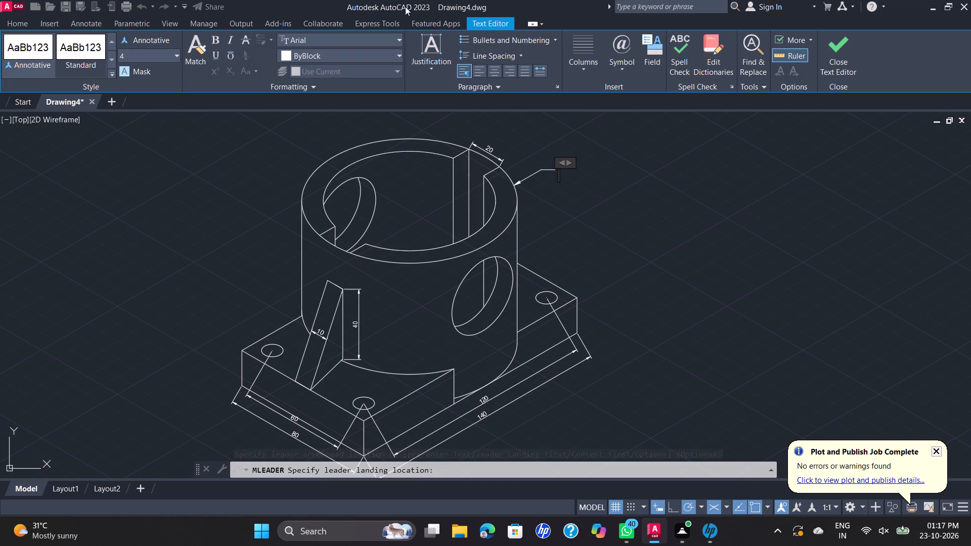
{"action": "left_click", "coordinate": [620, 70]}
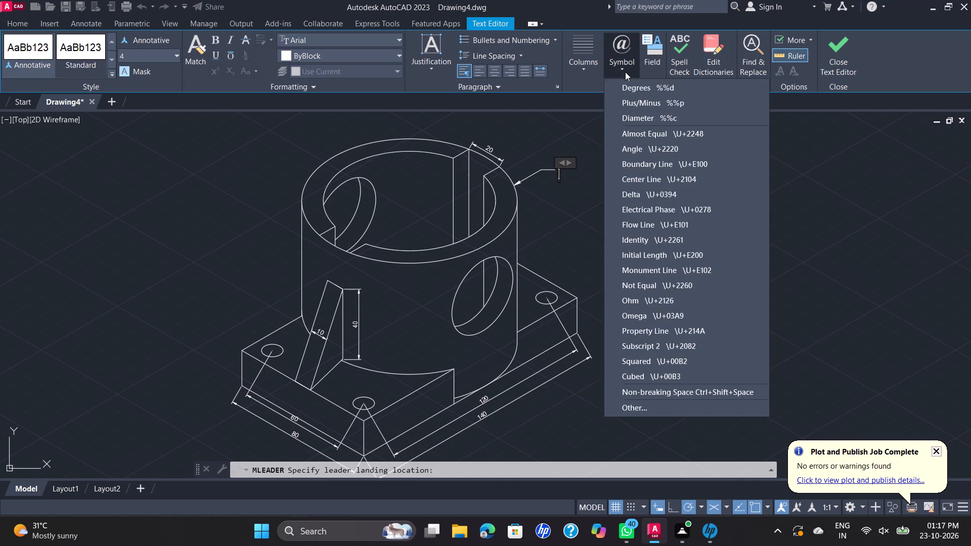
{"action": "left_click", "coordinate": [648, 116]}
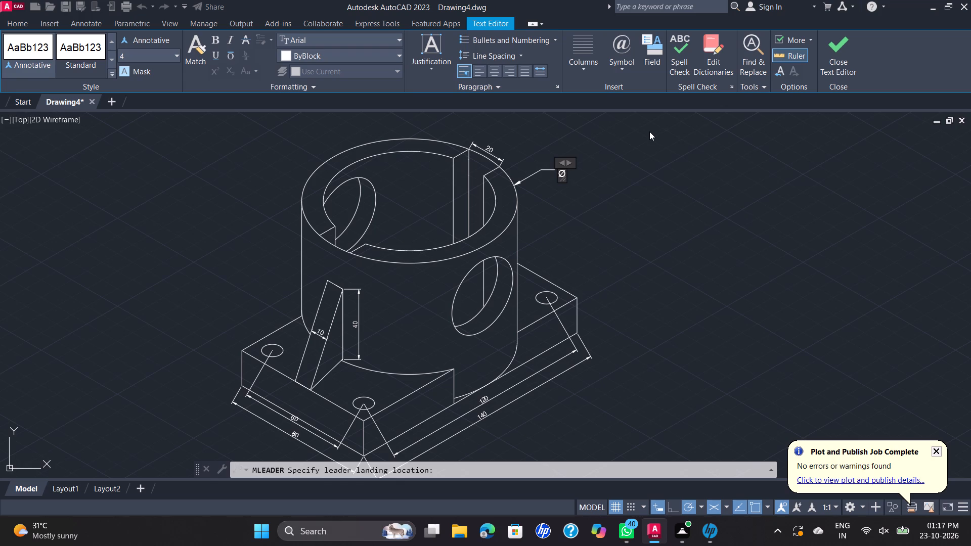
{"action": "type", "text": "100"}
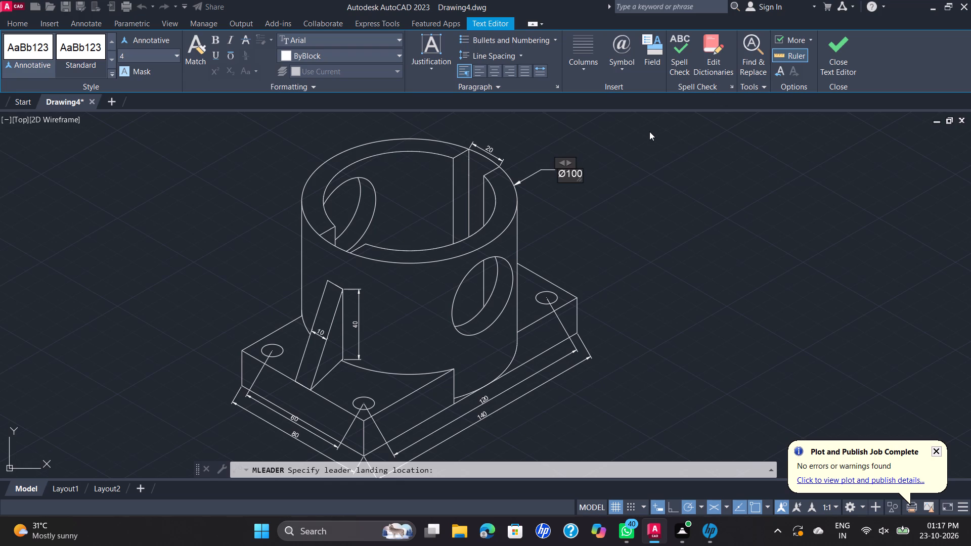
{"action": "left_click", "coordinate": [649, 131]}
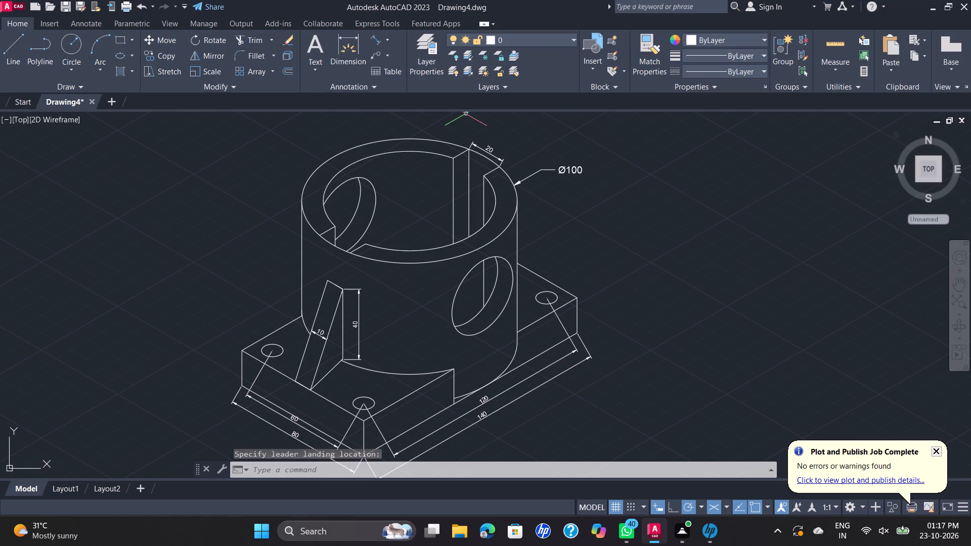
Add a multileader reading Ø80 to the cylinder's inner top rim, landing it outside the cylinder below the Ø100 label.
{"action": "key", "text": "space"}
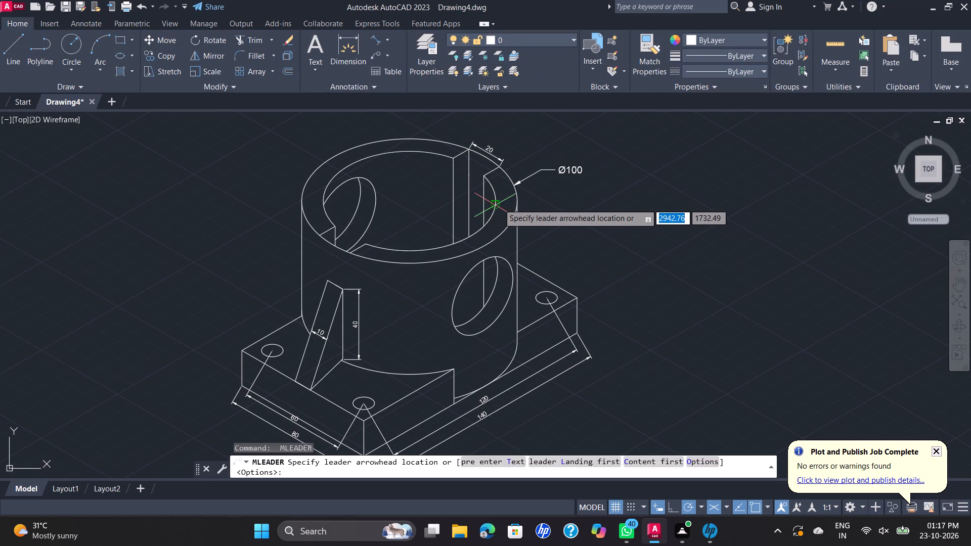
{"action": "left_click", "coordinate": [499, 204]}
{"action": "left_click", "coordinate": [538, 196]}
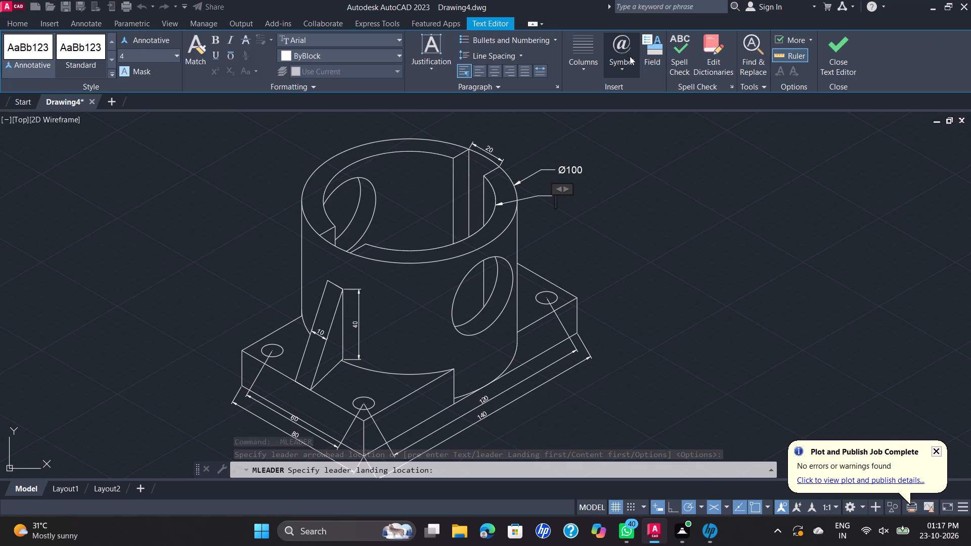
{"action": "left_click", "coordinate": [628, 76]}
{"action": "left_click", "coordinate": [655, 112]}
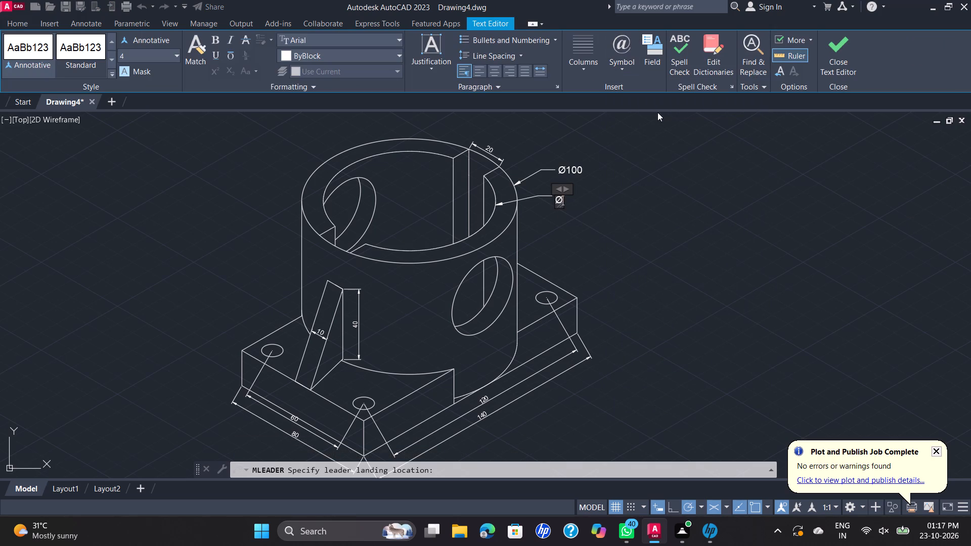
{"action": "type", "text": "80"}
{"action": "key", "text": "Return"}
{"action": "key", "text": "BackSpace"}
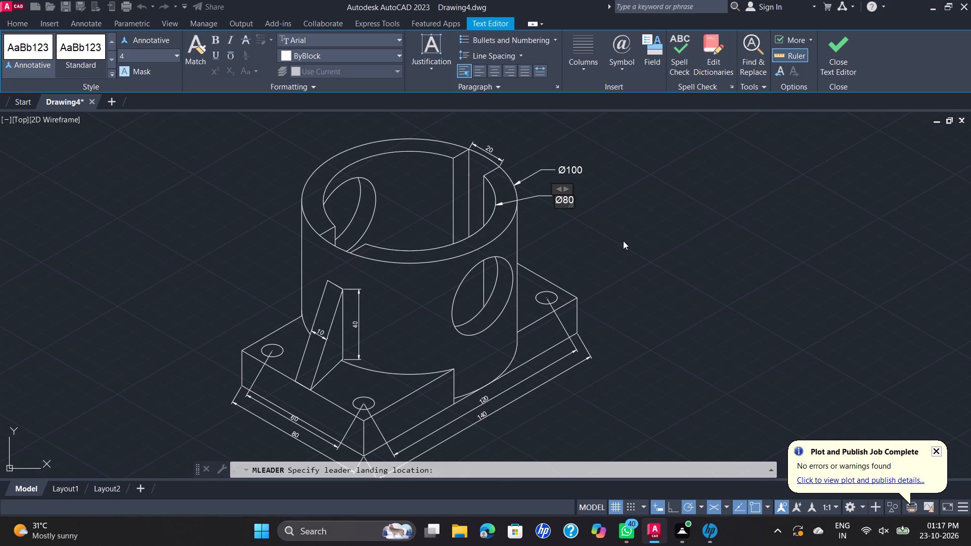
{"action": "left_click", "coordinate": [623, 241]}
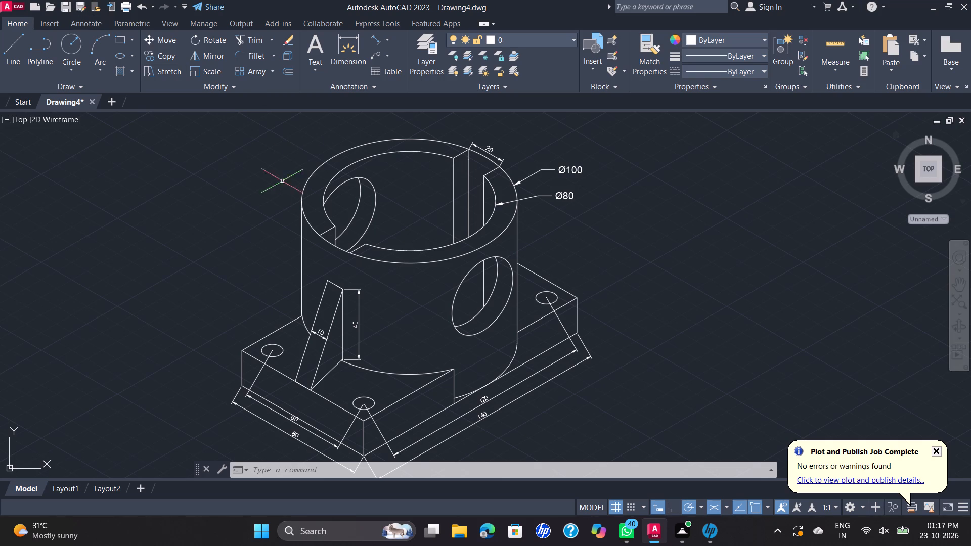
Add a multileader reading Ø10 to the block's front corner hole, landing it on the block's top face beside the hole.
{"action": "key", "text": "v"}
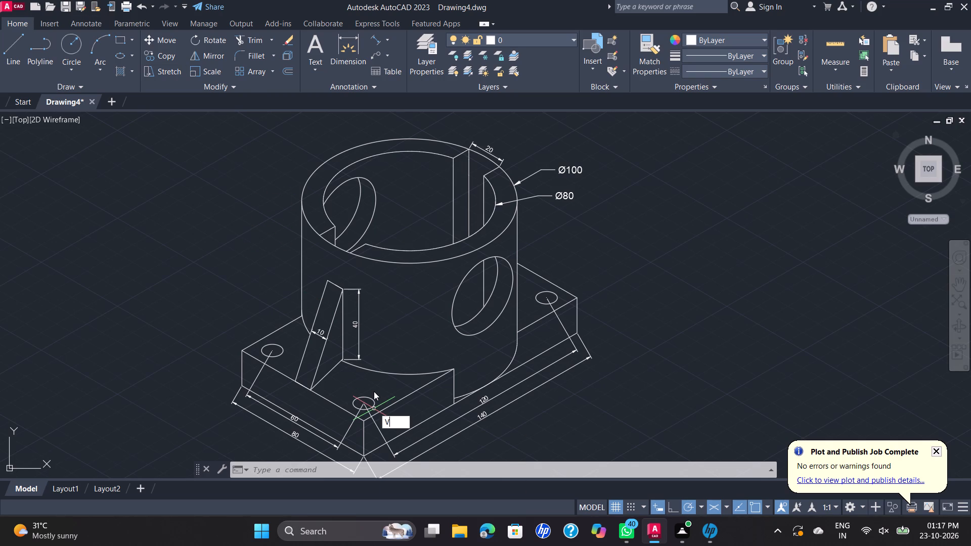
{"action": "key", "text": "Escape"}
{"action": "key", "text": "space"}
{"action": "scroll", "coordinate": [373, 396], "scroll_direction": "up", "scroll_amount": 1}
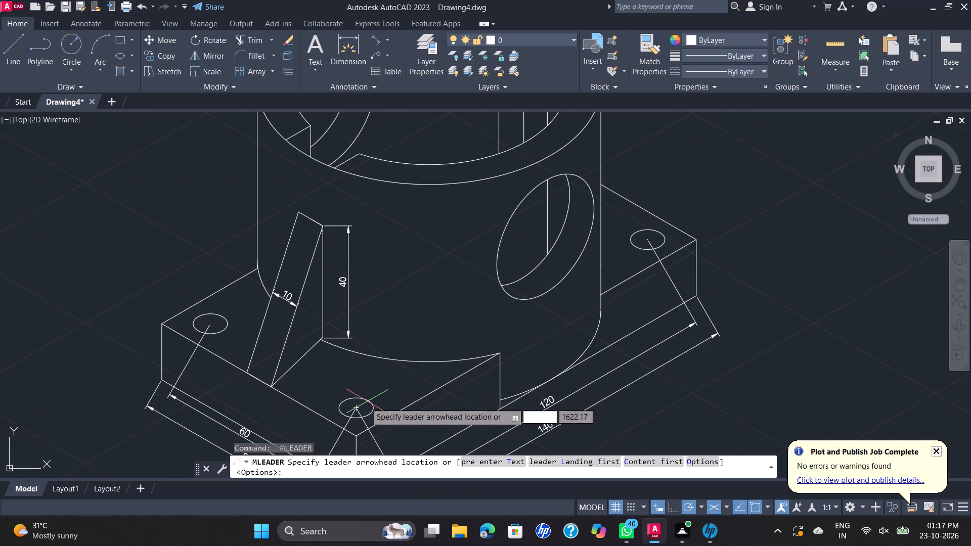
{"action": "left_click", "coordinate": [369, 404]}
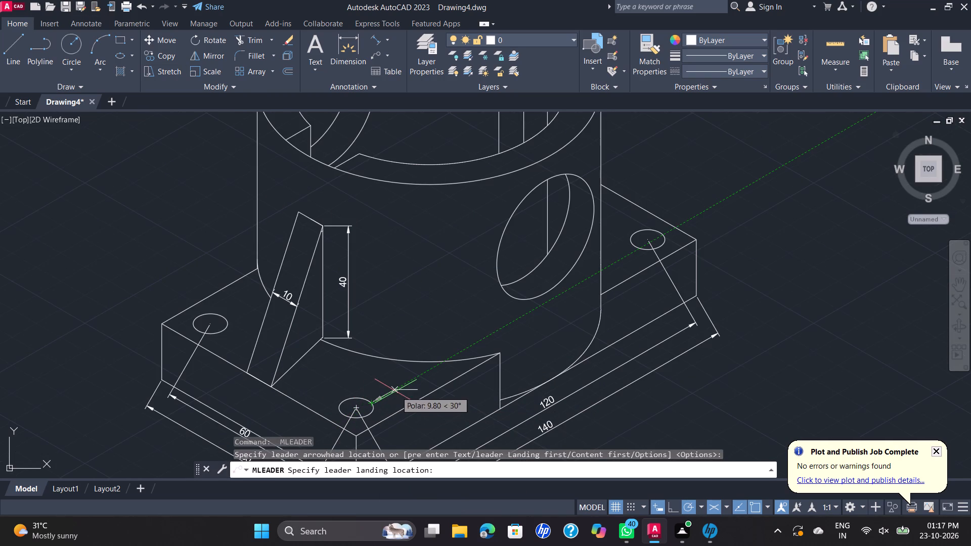
{"action": "left_click", "coordinate": [395, 391]}
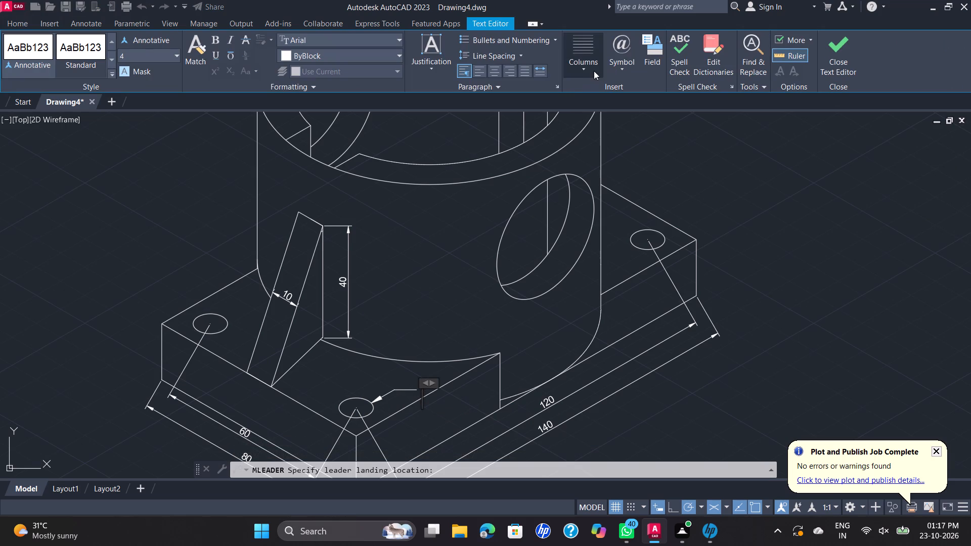
{"action": "left_click", "coordinate": [617, 64]}
{"action": "left_click", "coordinate": [662, 113]}
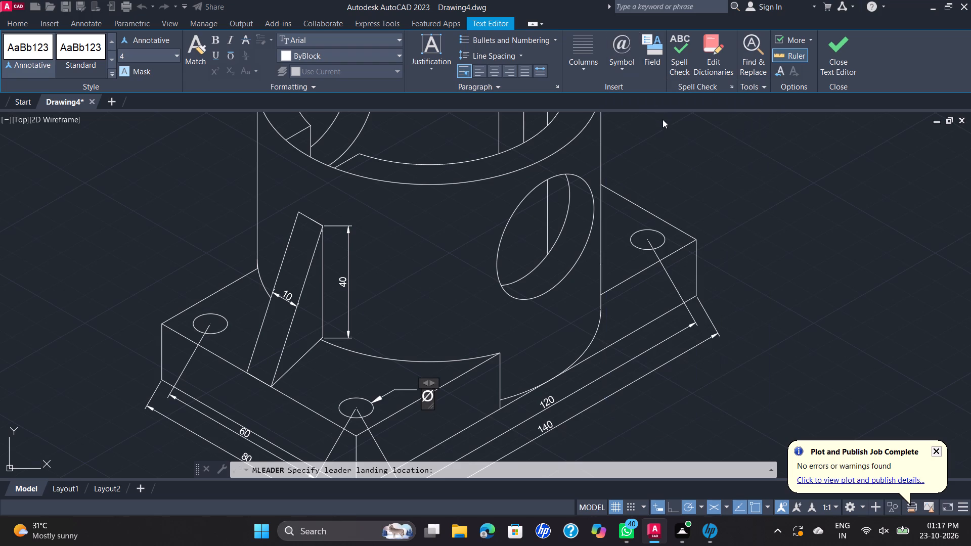
{"action": "type", "text": "10"}
{"action": "left_click", "coordinate": [651, 135]}
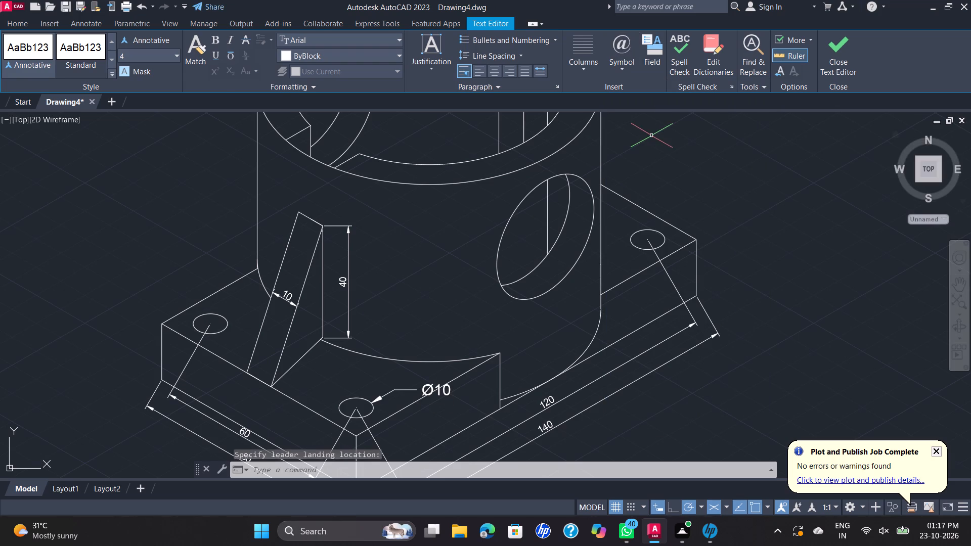
Add a multileader reading Ø40 to the side hole seen through the cylinder's open top, landing it outside the cylinder on the opposite side from Ø100.
{"action": "scroll", "coordinate": [722, 265], "scroll_direction": "down", "scroll_amount": 2}
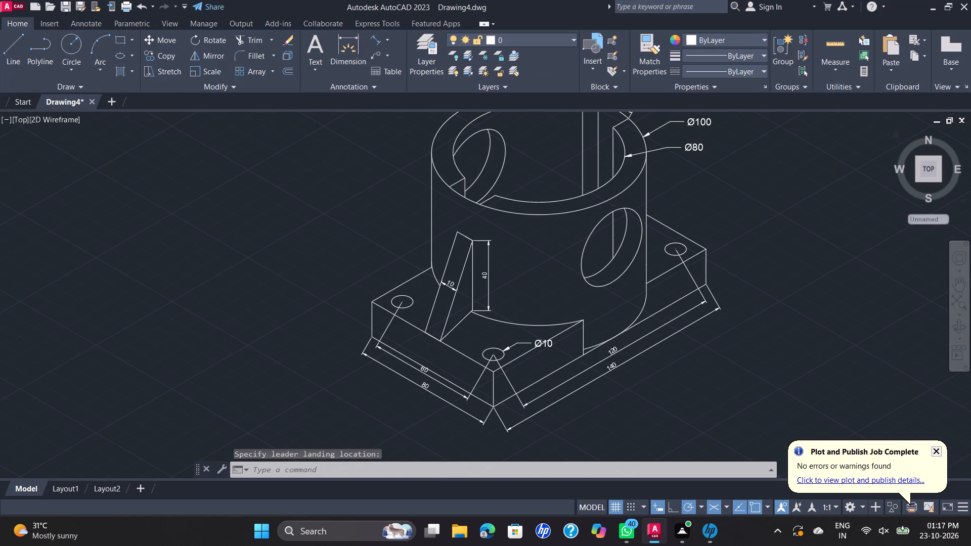
{"action": "scroll", "coordinate": [722, 265], "scroll_direction": "up", "scroll_amount": 2}
{"action": "scroll", "coordinate": [722, 265], "scroll_direction": "down", "scroll_amount": 1}
{"action": "middle_click_drag", "start_coordinate": [722, 265], "coordinate": [725, 287]}
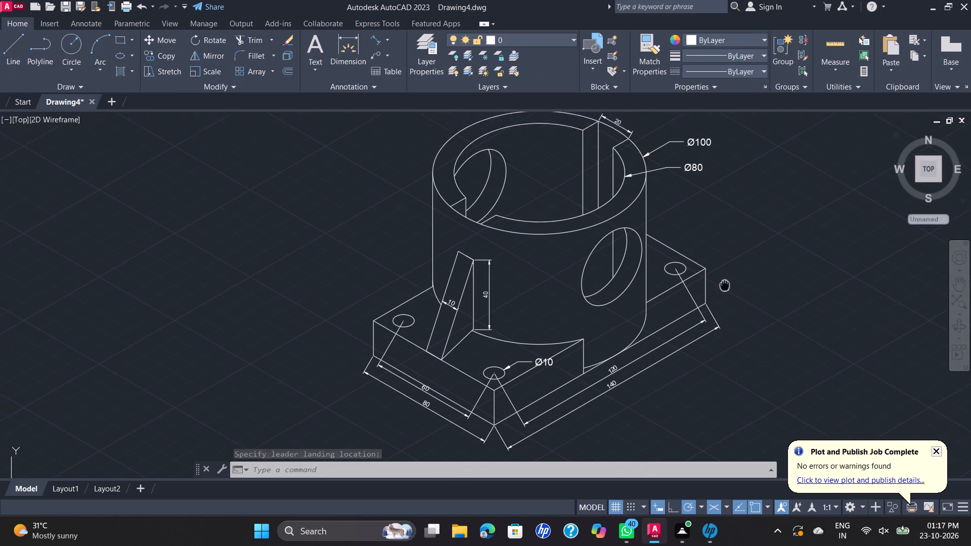
{"action": "scroll", "coordinate": [725, 288], "scroll_direction": "down", "scroll_amount": 1}
{"action": "middle_click_drag", "start_coordinate": [725, 287], "coordinate": [726, 305]}
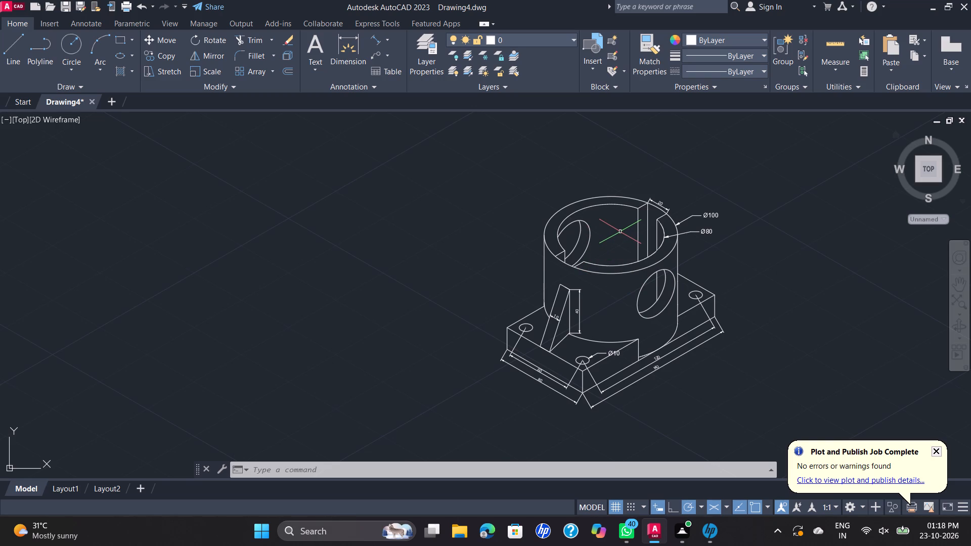
{"action": "key", "text": "space"}
{"action": "left_click", "coordinate": [593, 232]}
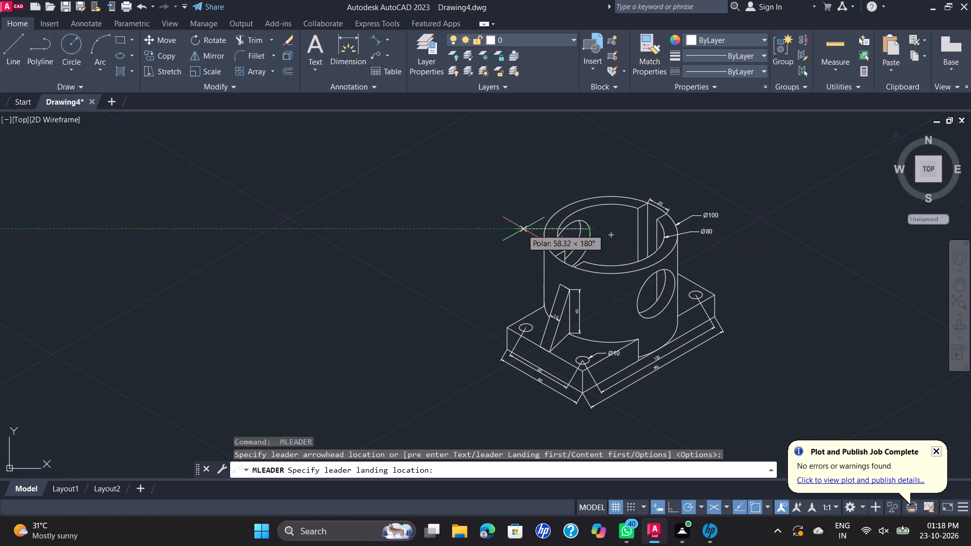
{"action": "left_click", "coordinate": [489, 221]}
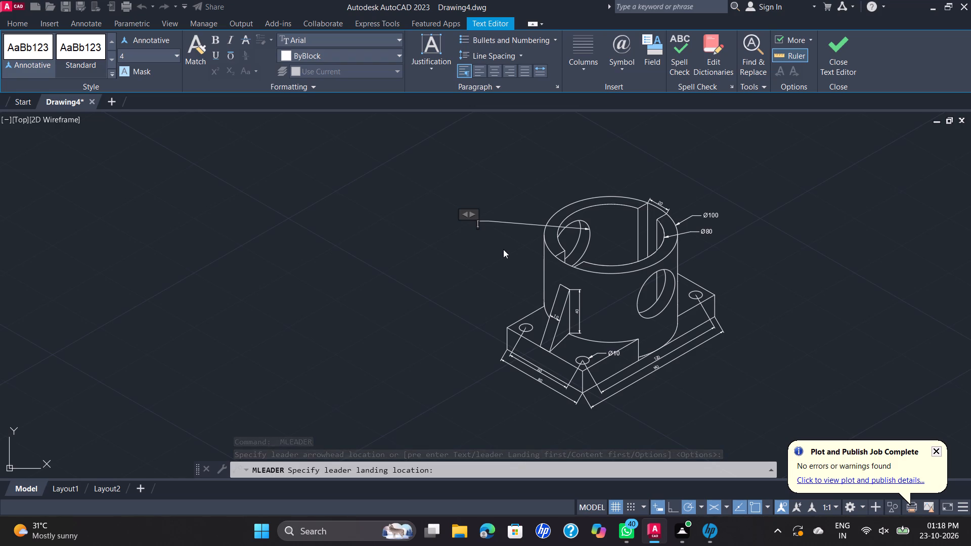
{"action": "left_click", "coordinate": [626, 65]}
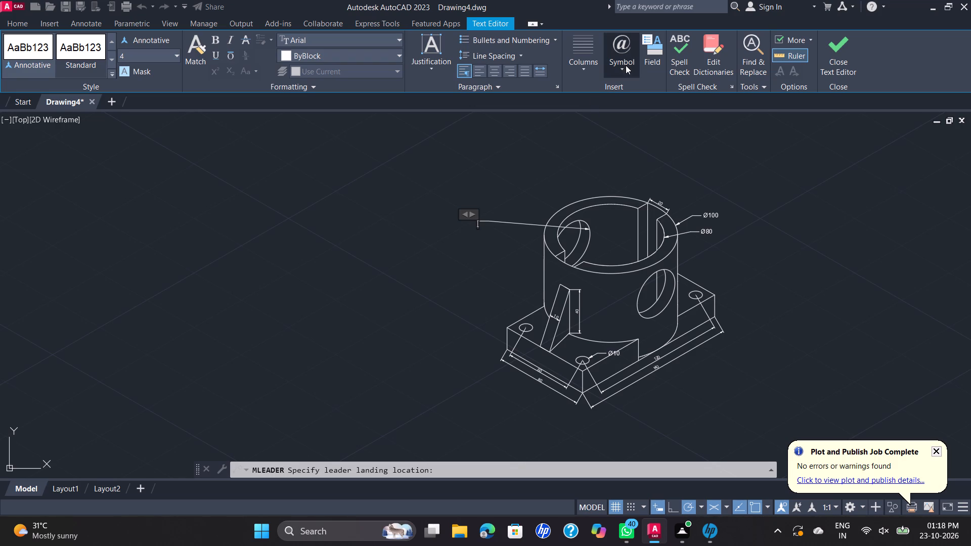
{"action": "left_click", "coordinate": [659, 123]}
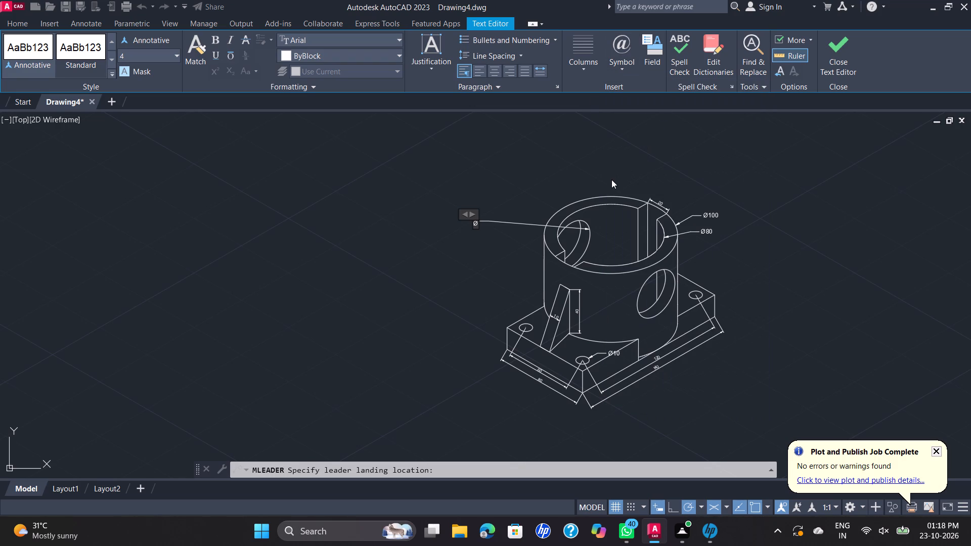
{"action": "key", "text": "4"}
{"action": "key", "text": "0"}
{"action": "key", "text": "Return"}
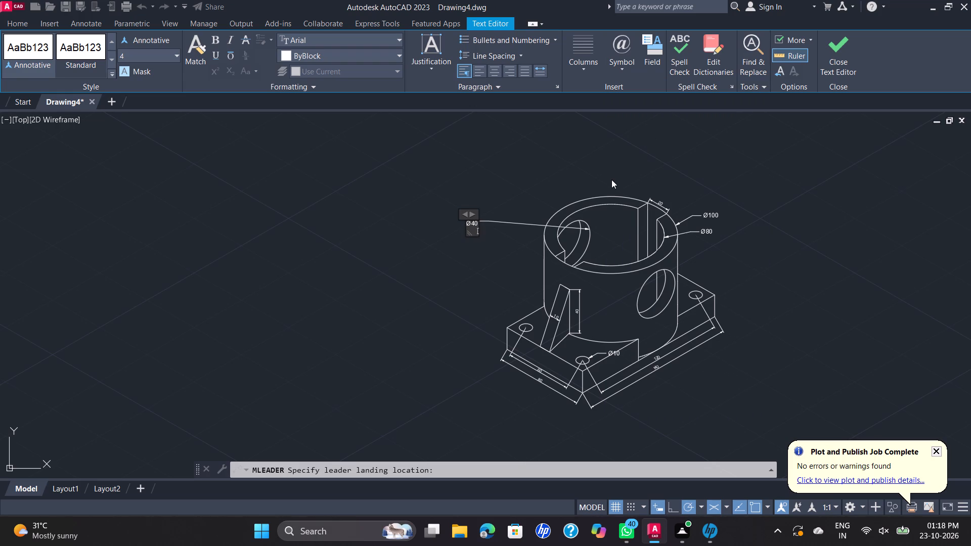
{"action": "key", "text": "BackSpace"}
{"action": "left_click", "coordinate": [611, 179]}
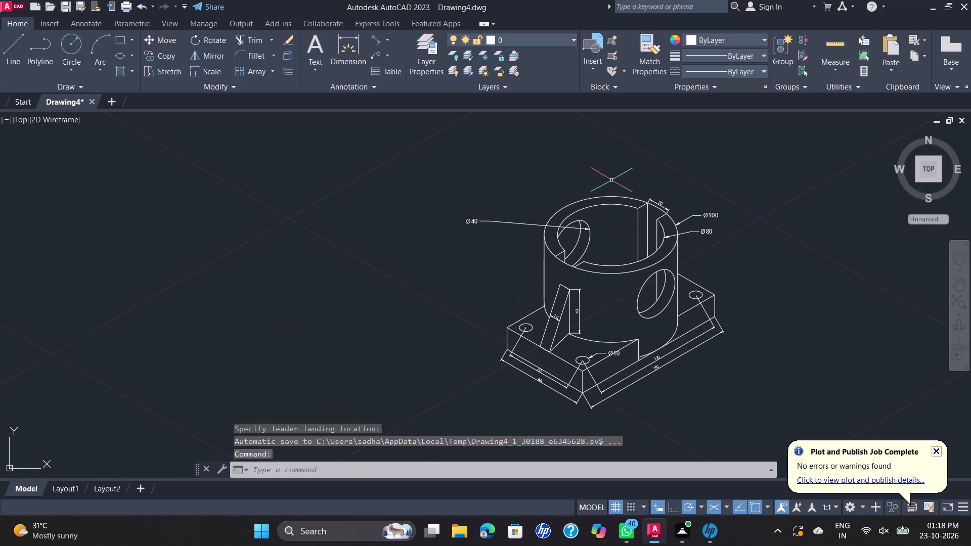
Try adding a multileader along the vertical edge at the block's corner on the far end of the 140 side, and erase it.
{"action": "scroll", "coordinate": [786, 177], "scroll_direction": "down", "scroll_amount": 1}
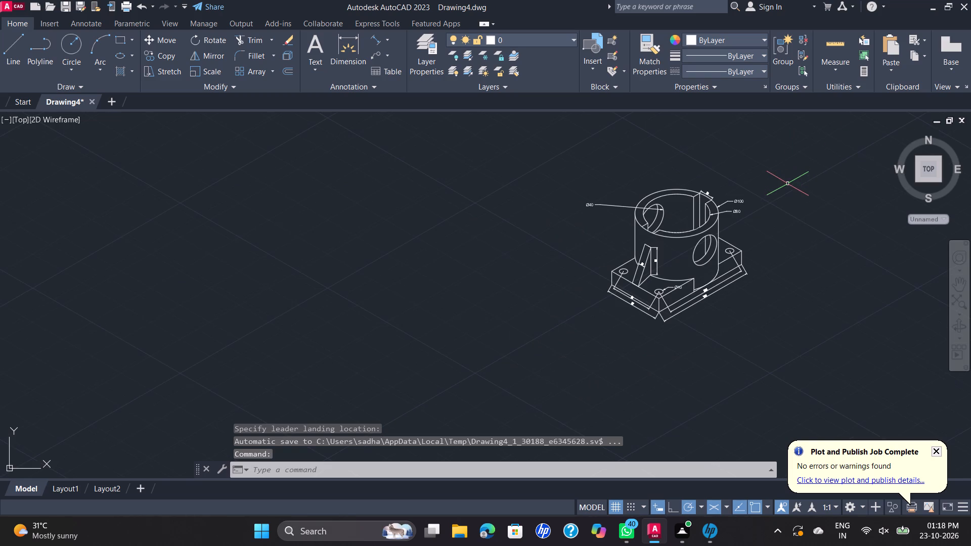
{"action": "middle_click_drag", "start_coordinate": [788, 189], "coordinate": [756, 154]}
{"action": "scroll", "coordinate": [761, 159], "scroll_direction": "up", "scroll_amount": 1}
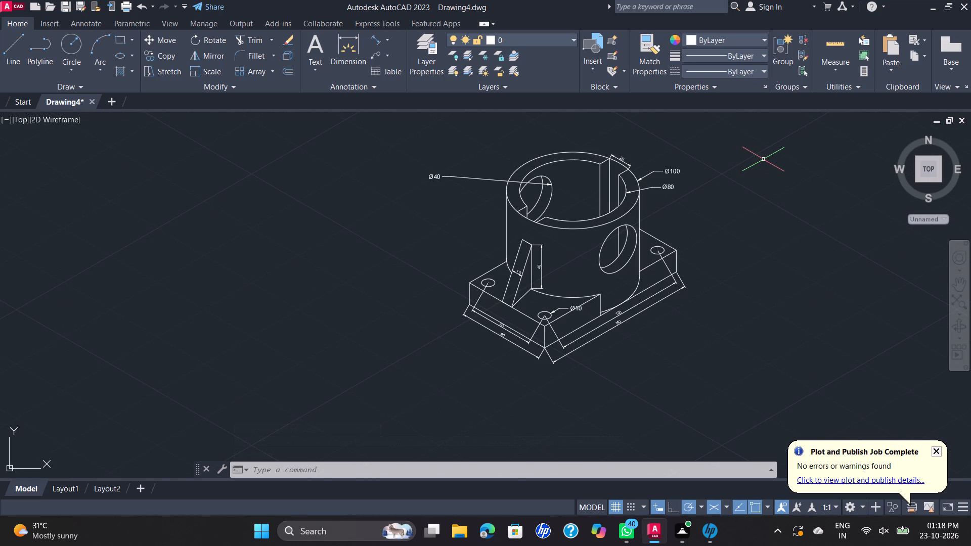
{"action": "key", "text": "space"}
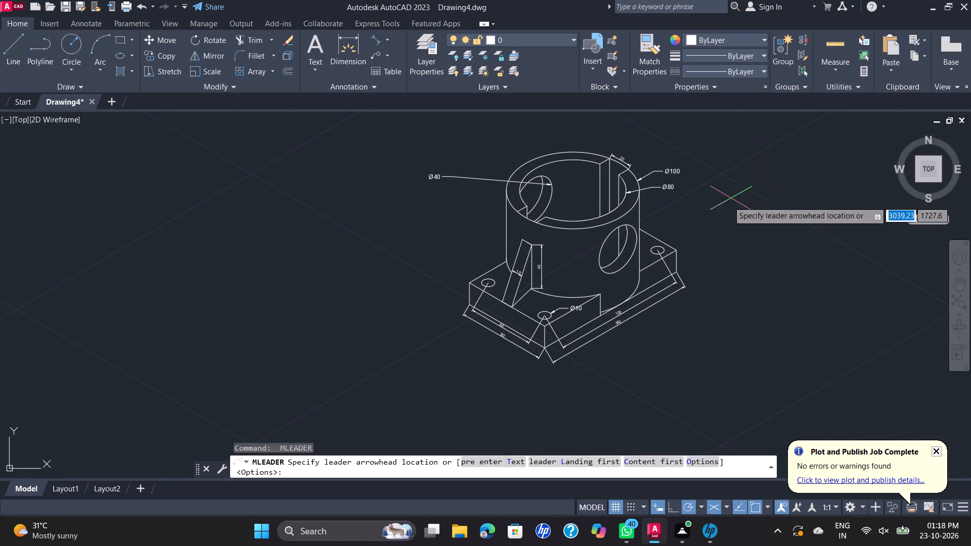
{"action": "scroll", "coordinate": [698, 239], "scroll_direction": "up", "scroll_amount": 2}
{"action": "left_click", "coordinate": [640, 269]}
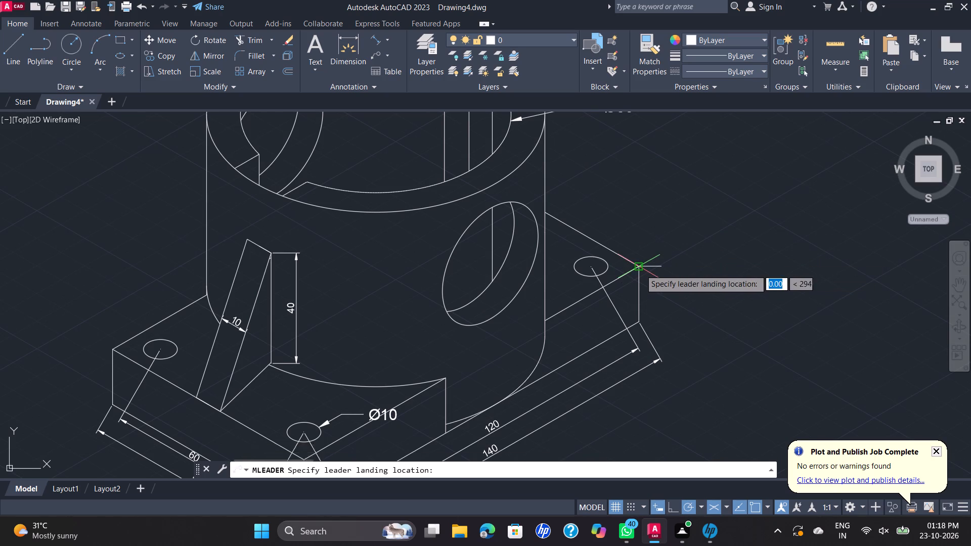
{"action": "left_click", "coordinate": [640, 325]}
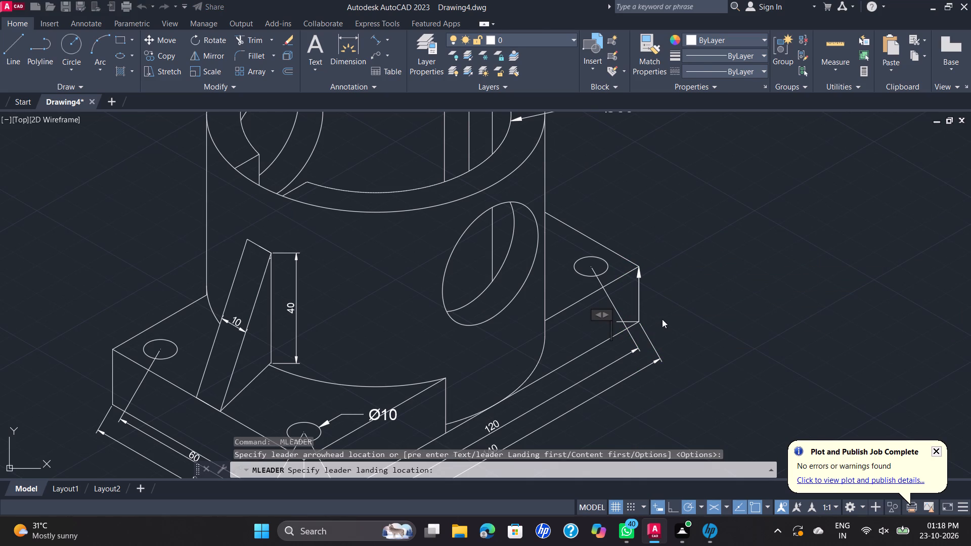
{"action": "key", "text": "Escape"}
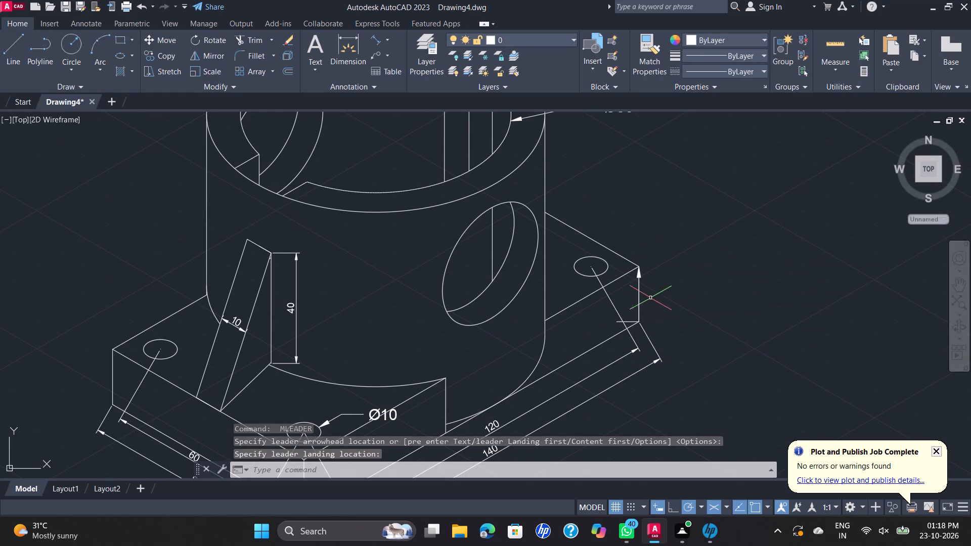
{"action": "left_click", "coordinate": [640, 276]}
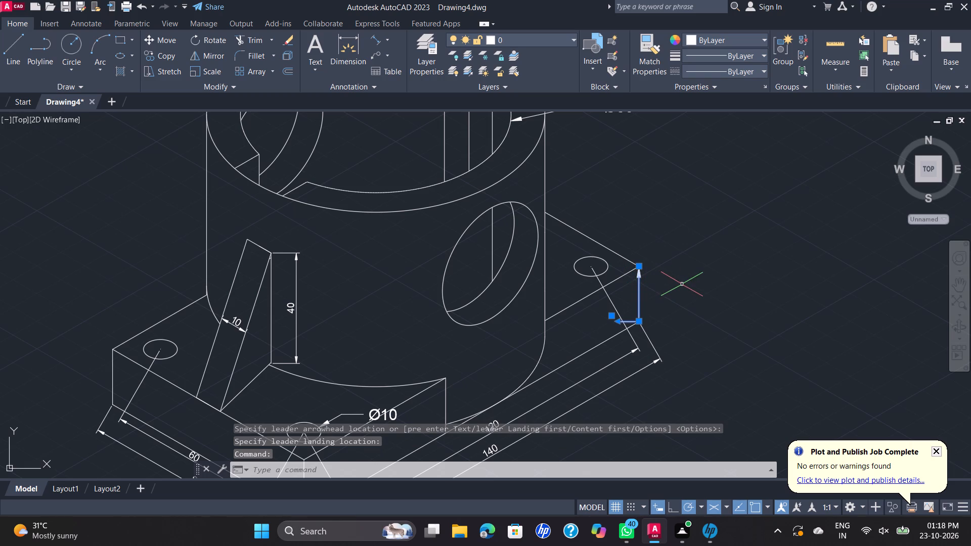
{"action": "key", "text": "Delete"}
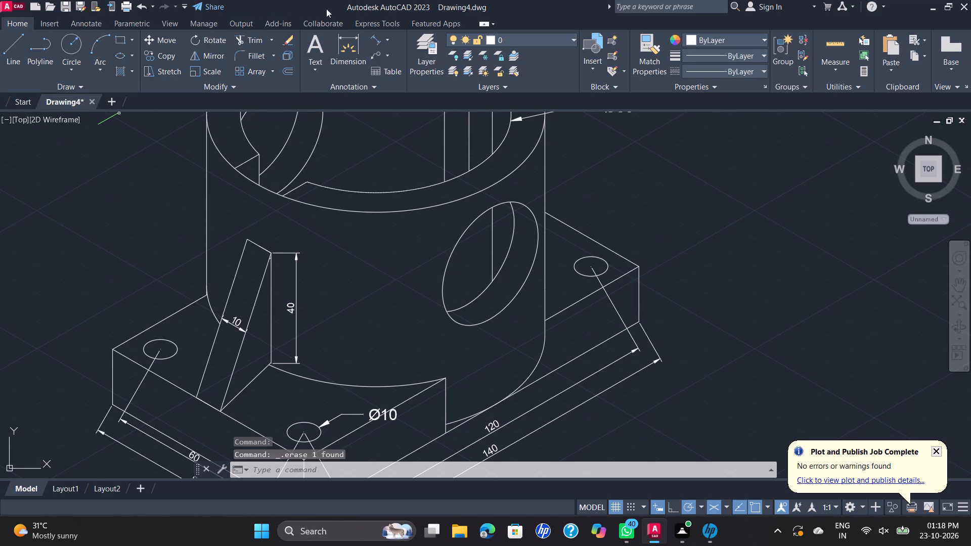
Add an aligned dimension to the block's thickness at the far end of the 140 side, placing it just outside the vertical edge.
{"action": "left_click", "coordinate": [374, 34]}
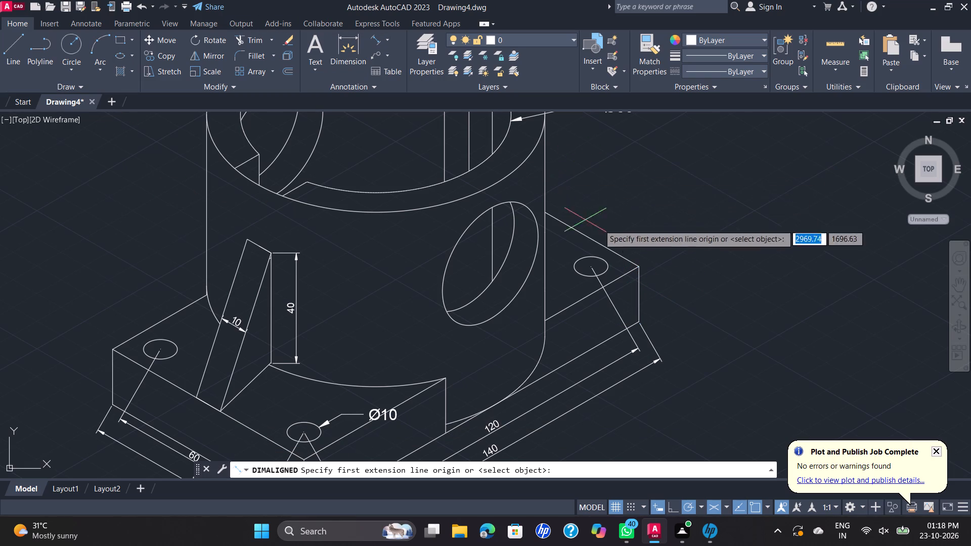
{"action": "scroll", "coordinate": [631, 250], "scroll_direction": "up", "scroll_amount": 1}
{"action": "left_click", "coordinate": [640, 275]}
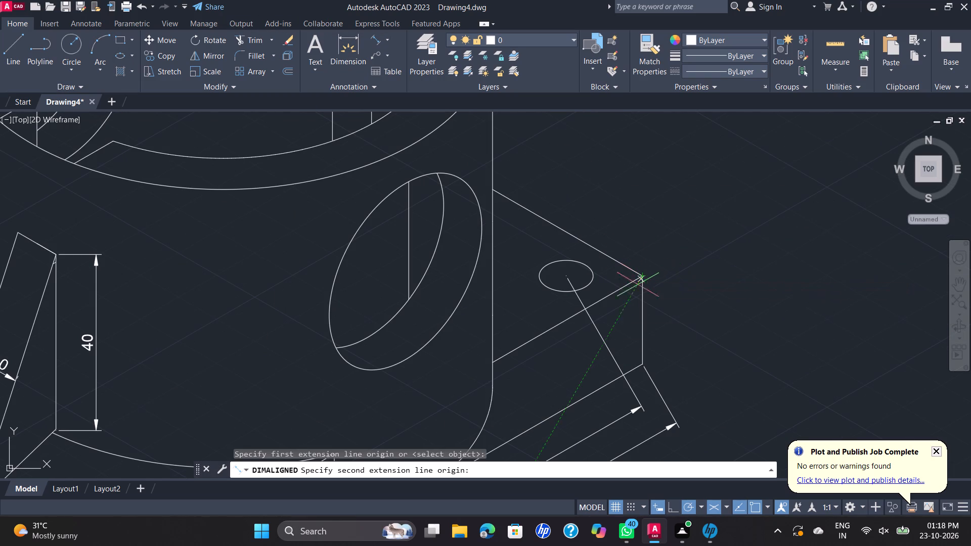
{"action": "left_click", "coordinate": [640, 367]}
{"action": "left_click", "coordinate": [655, 361]}
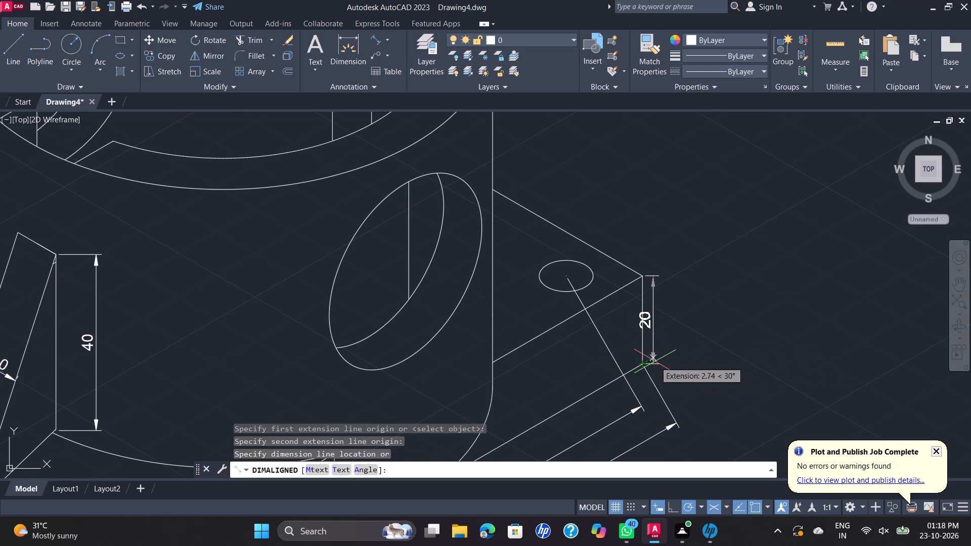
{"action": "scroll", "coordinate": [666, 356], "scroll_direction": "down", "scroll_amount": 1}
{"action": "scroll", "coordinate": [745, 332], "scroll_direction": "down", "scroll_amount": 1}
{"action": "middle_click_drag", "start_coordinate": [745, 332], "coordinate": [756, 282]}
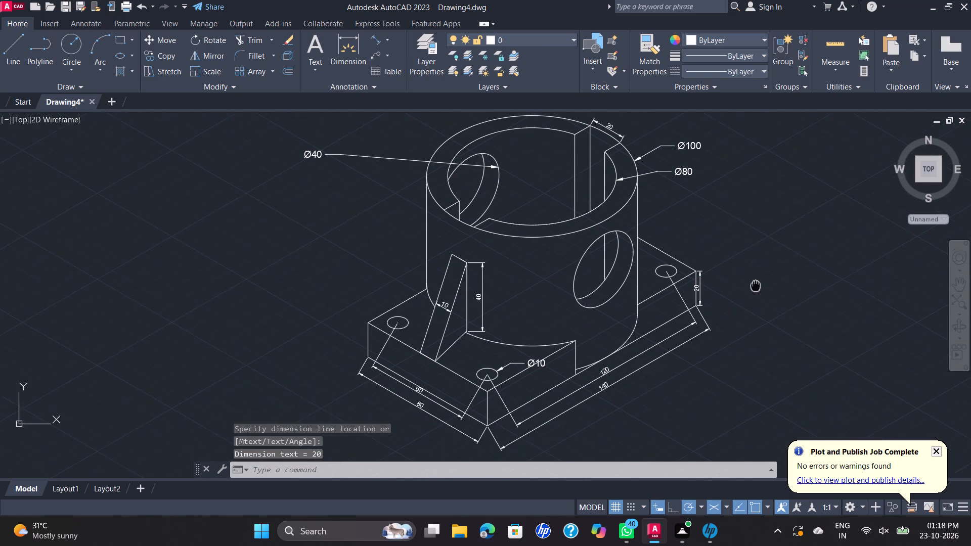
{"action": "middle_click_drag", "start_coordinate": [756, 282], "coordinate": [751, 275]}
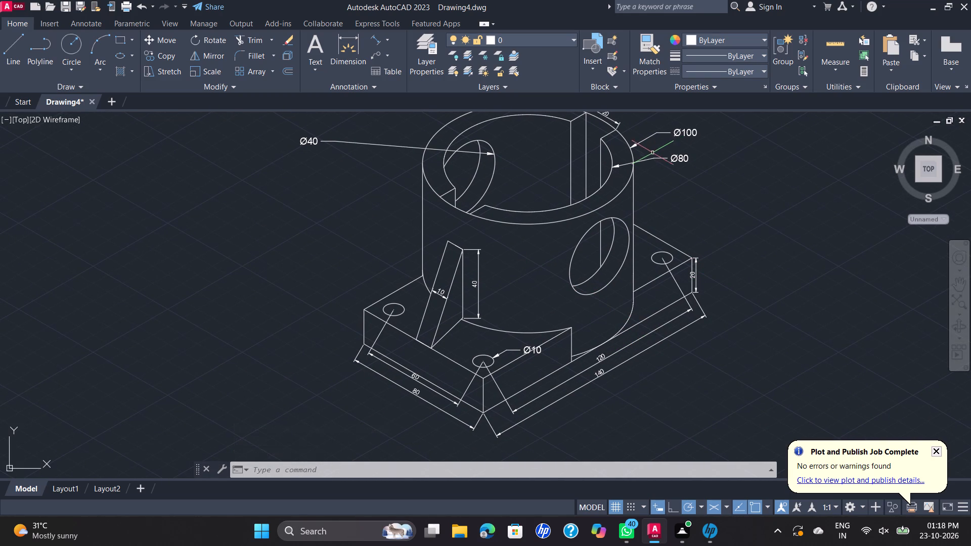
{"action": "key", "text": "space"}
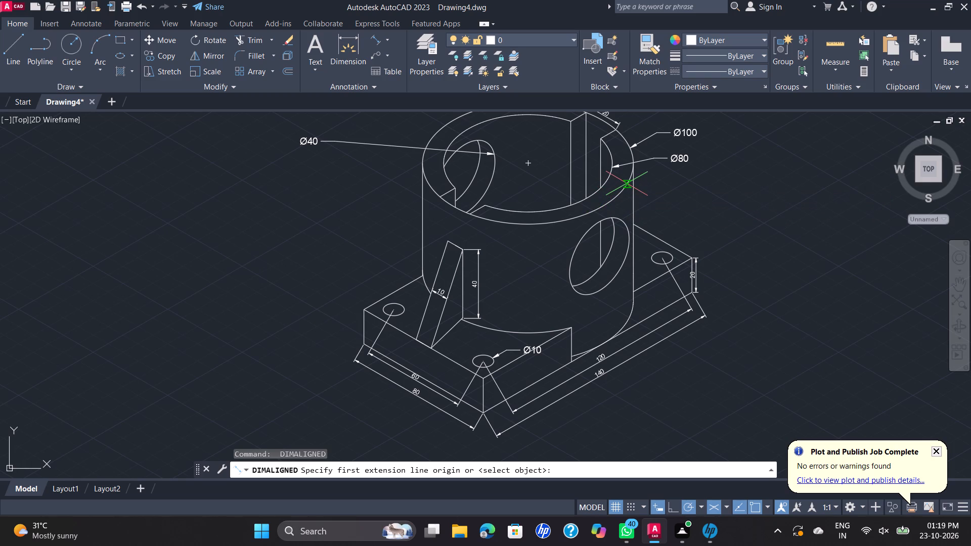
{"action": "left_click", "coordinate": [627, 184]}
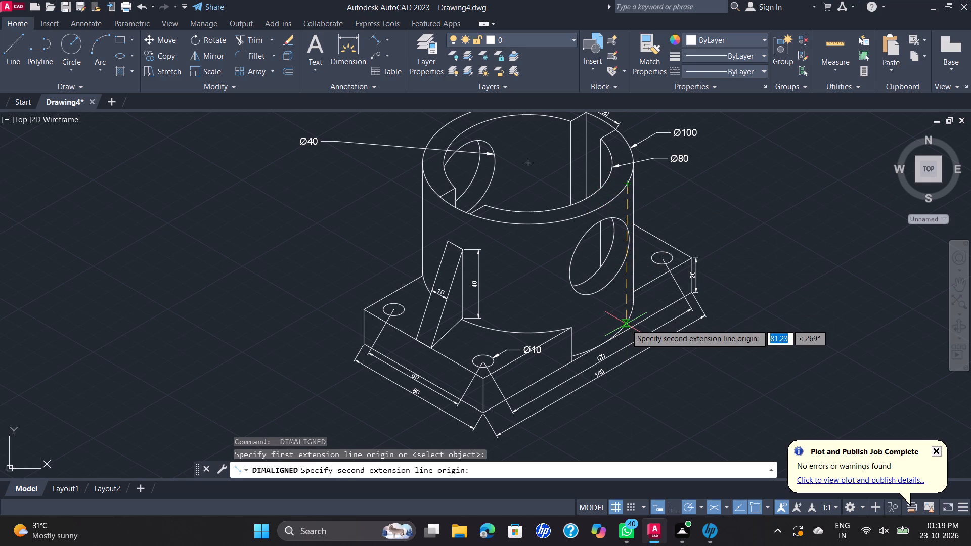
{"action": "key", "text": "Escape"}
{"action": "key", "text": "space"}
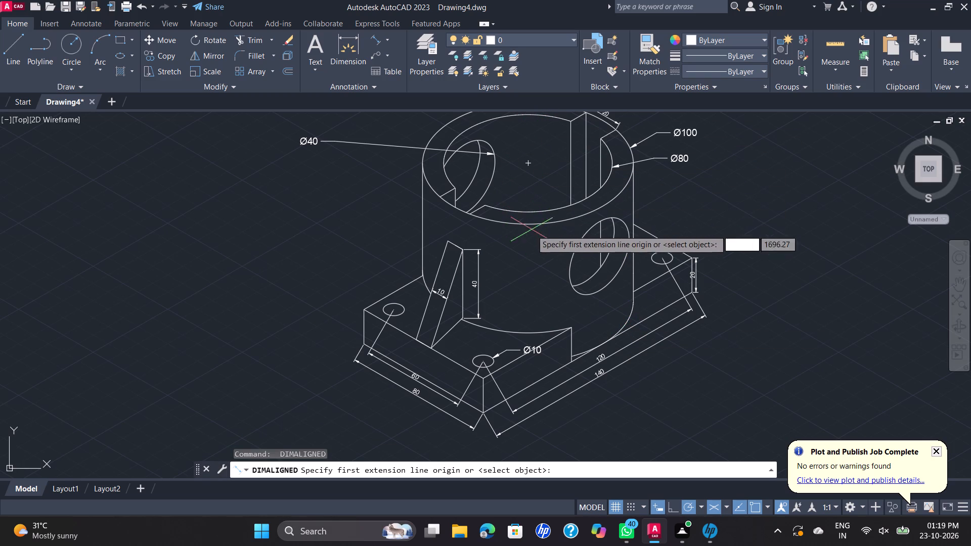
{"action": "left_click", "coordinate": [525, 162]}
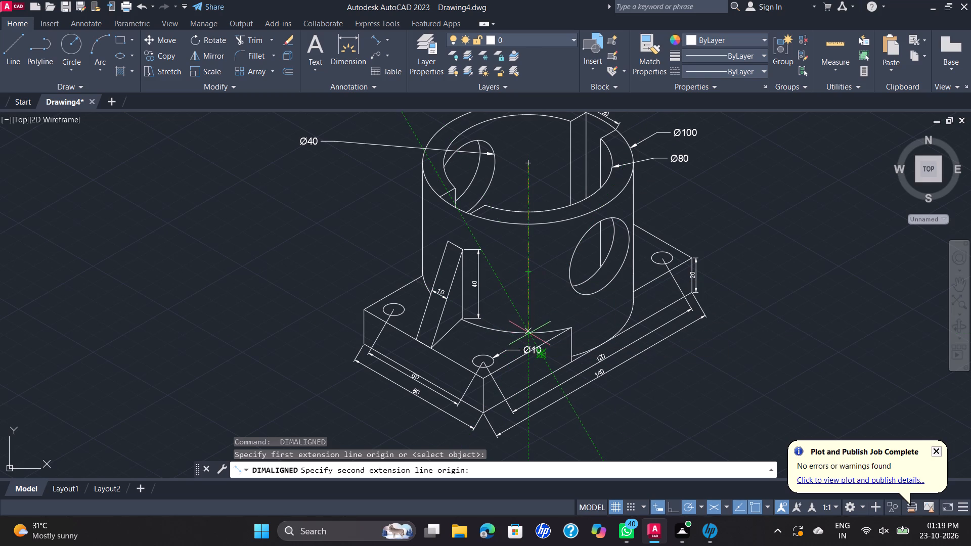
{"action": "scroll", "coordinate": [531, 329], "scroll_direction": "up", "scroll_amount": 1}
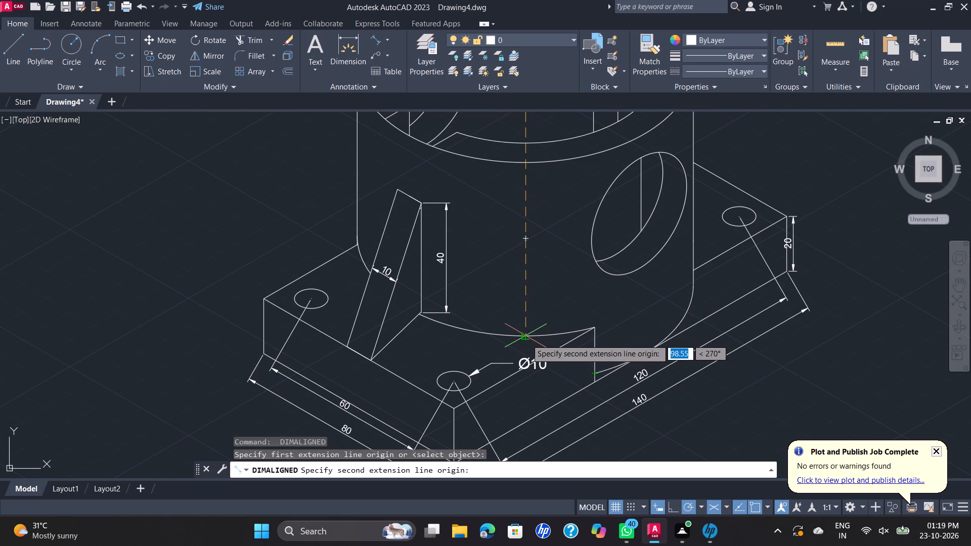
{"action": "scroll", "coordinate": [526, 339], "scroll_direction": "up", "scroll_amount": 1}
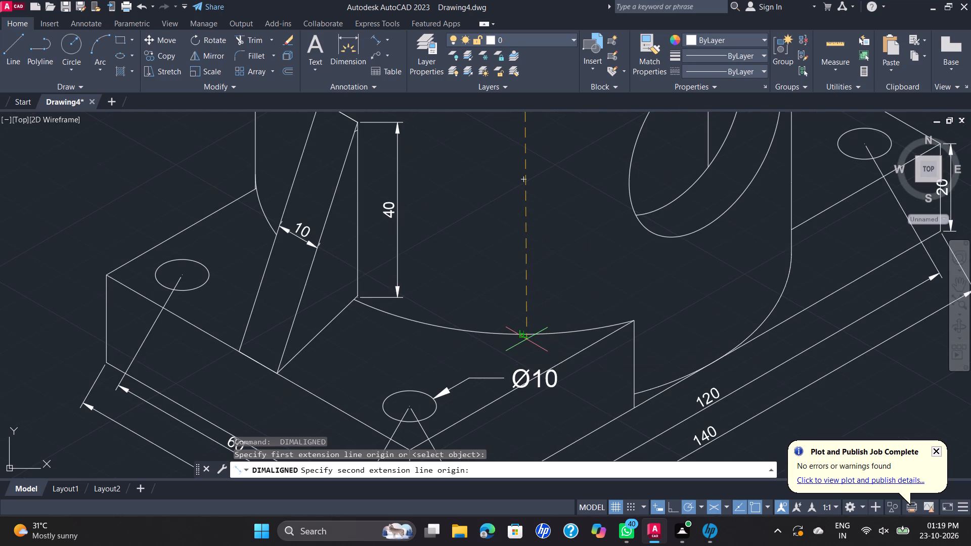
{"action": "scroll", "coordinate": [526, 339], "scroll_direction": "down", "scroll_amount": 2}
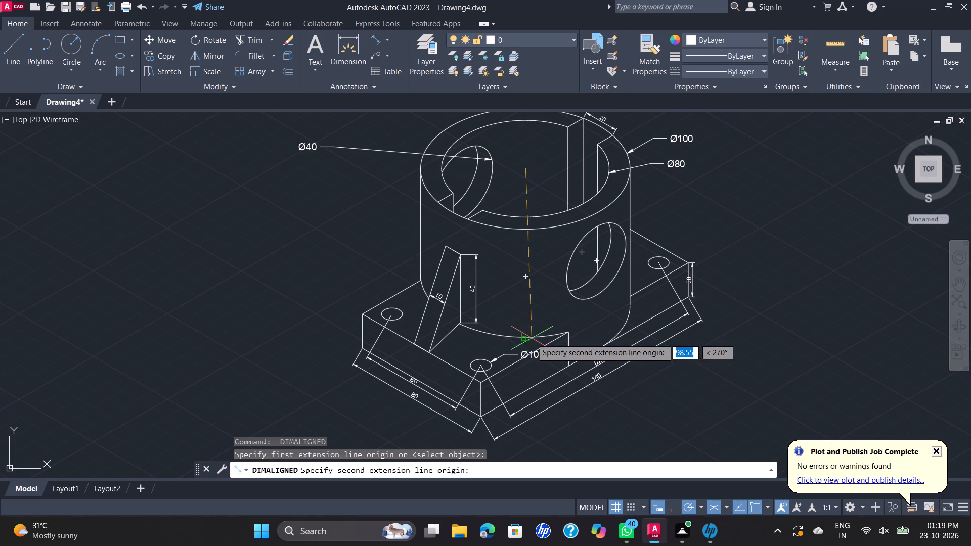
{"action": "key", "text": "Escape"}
Save the drawing in the Documents folder under the file name D 59.
{"action": "scroll", "coordinate": [717, 272], "scroll_direction": "down", "scroll_amount": 1}
{"action": "middle_click_drag", "start_coordinate": [718, 272], "coordinate": [644, 234]}
{"action": "scroll", "coordinate": [644, 233], "scroll_direction": "down", "scroll_amount": 2}
{"action": "middle_click_drag", "start_coordinate": [644, 233], "coordinate": [577, 280]}
{"action": "scroll", "coordinate": [575, 281], "scroll_direction": "up", "scroll_amount": 1}
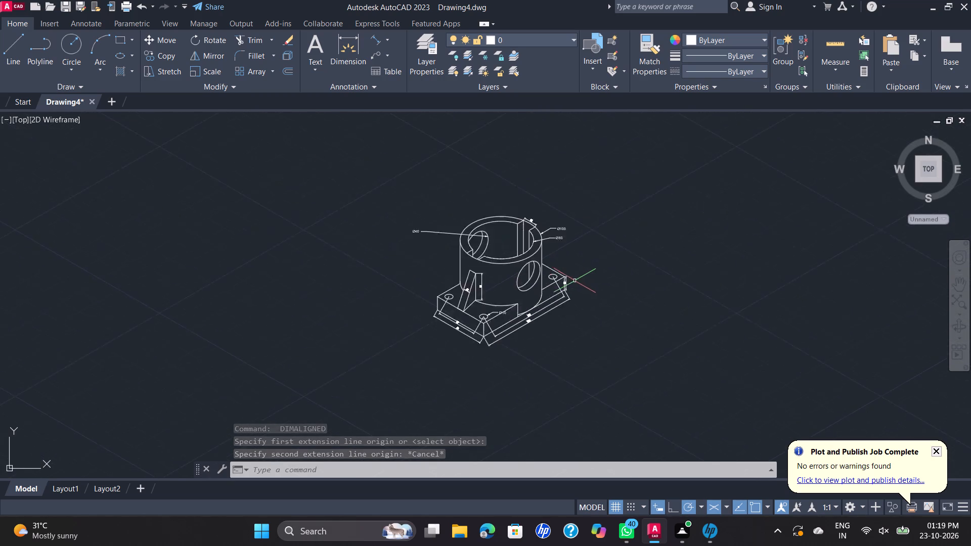
{"action": "scroll", "coordinate": [574, 281], "scroll_direction": "up", "scroll_amount": 2}
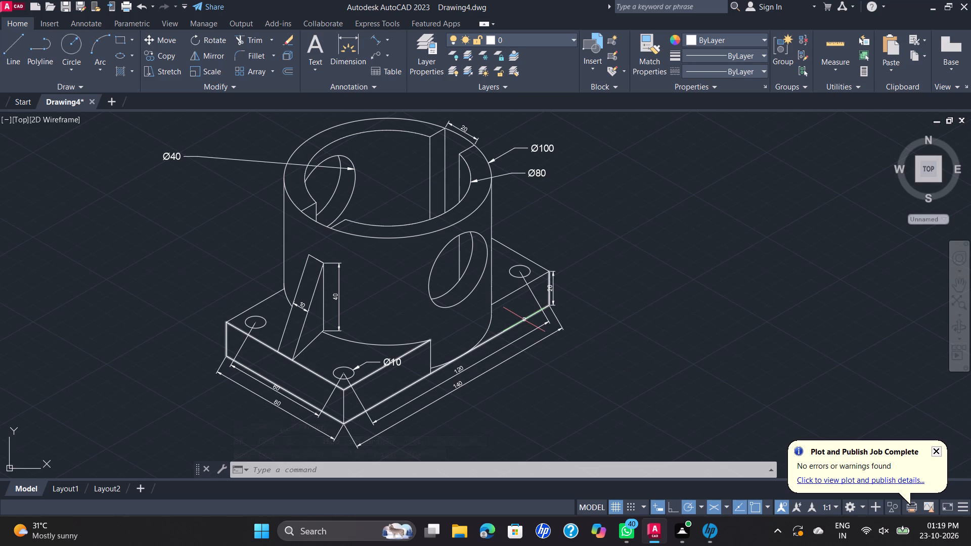
{"action": "key", "text": "ctrl+s"}
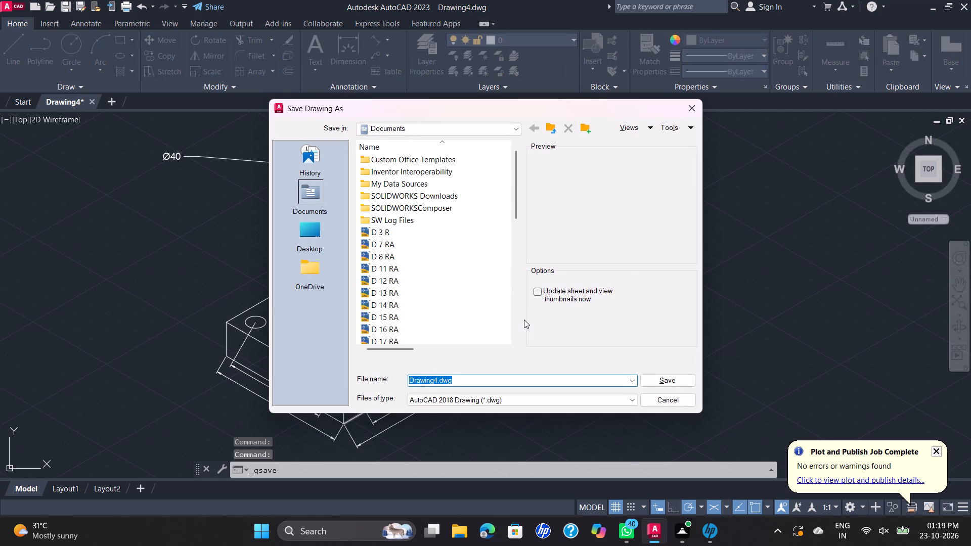
{"action": "key", "text": "d"}
{"action": "key", "text": "space"}
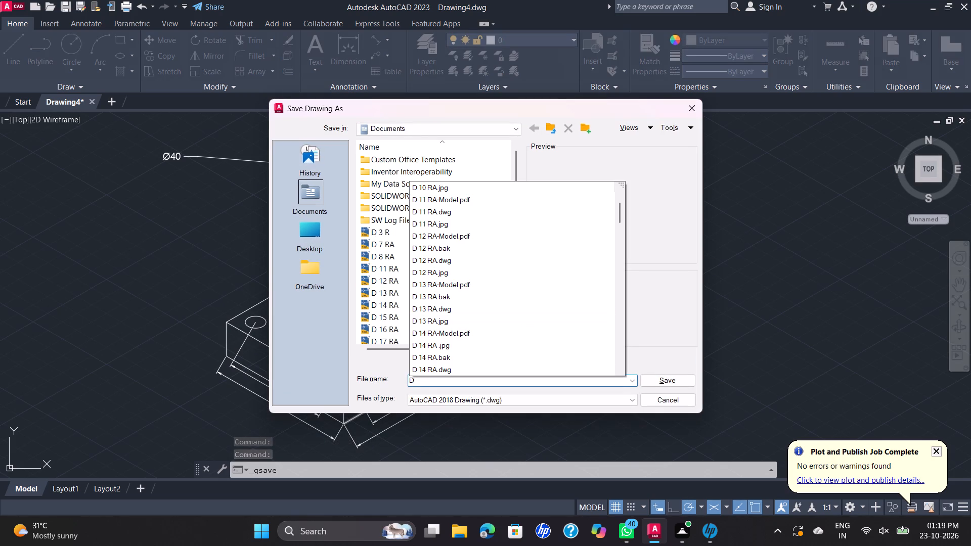
{"action": "type", "text": "59"}
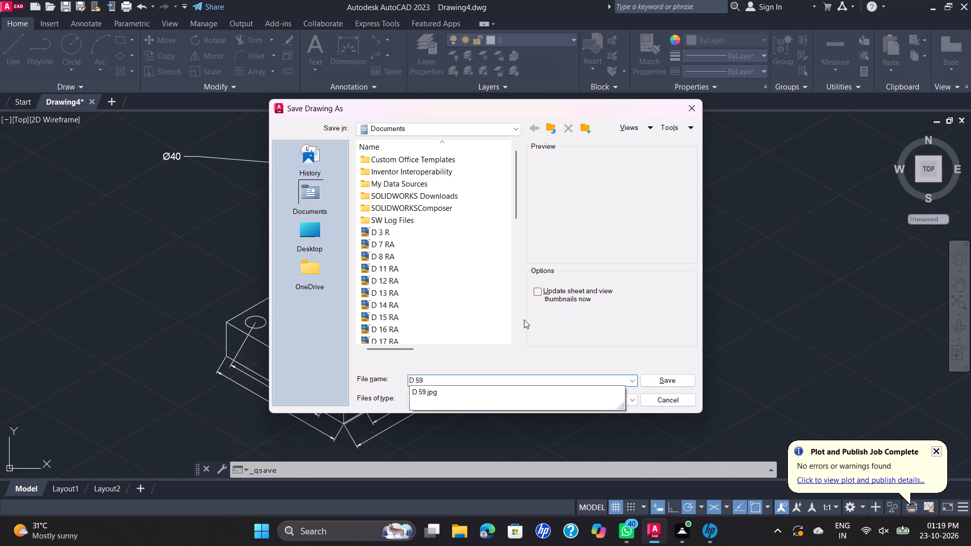
{"action": "left_click", "coordinate": [687, 379]}
Set up a plot with the DWG To PDF.pc3 plotter, landscape orientation and a window area enclosing the whole dimensioned part.
{"action": "scroll", "coordinate": [632, 294], "scroll_direction": "down", "scroll_amount": 3}
{"action": "scroll", "coordinate": [625, 265], "scroll_direction": "up", "scroll_amount": 2}
{"action": "middle_click_drag", "start_coordinate": [619, 262], "coordinate": [632, 207]}
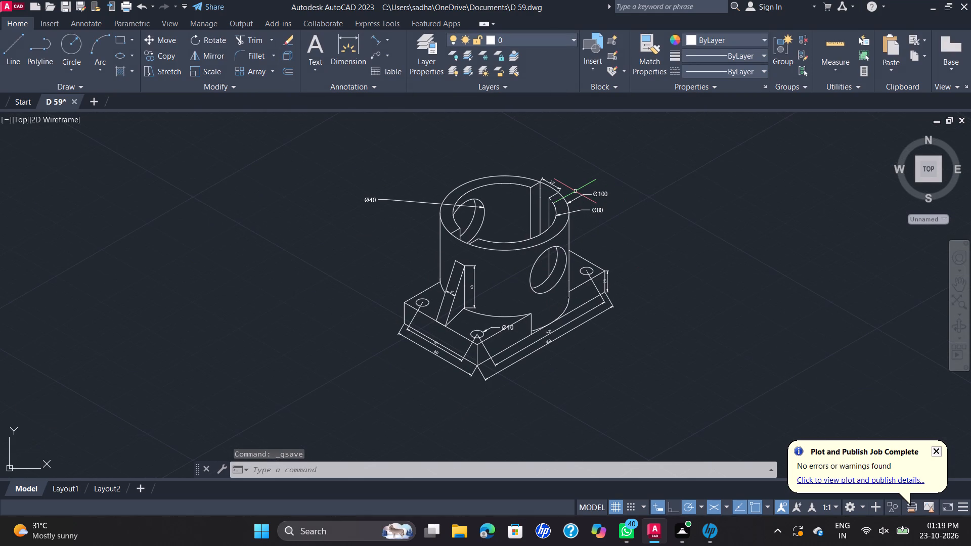
{"action": "type", "text": "PLO"}
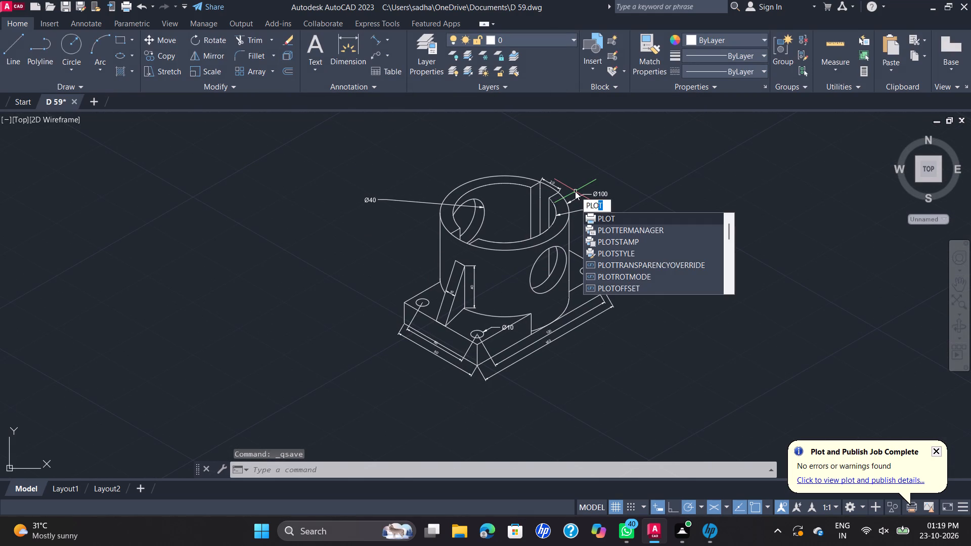
{"action": "key", "text": "Return"}
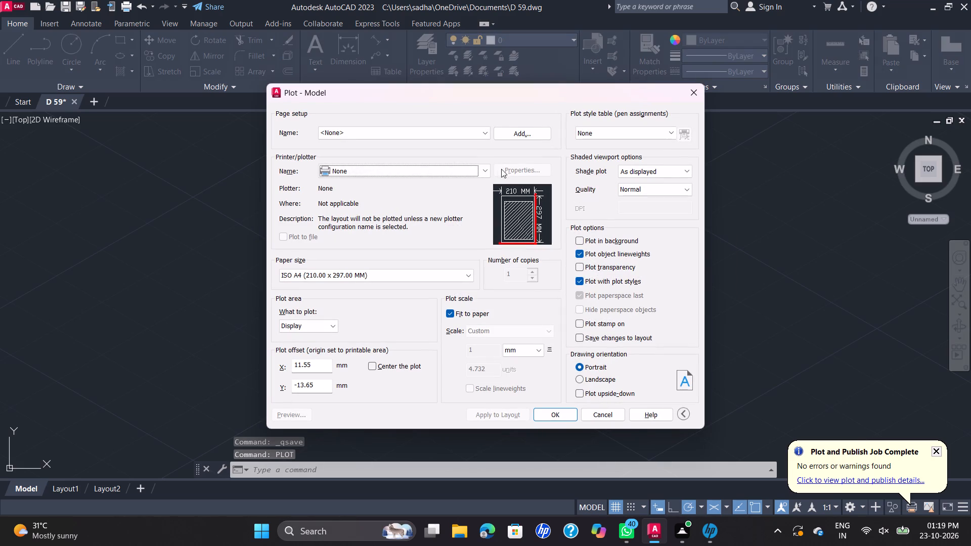
{"action": "left_click", "coordinate": [486, 169]}
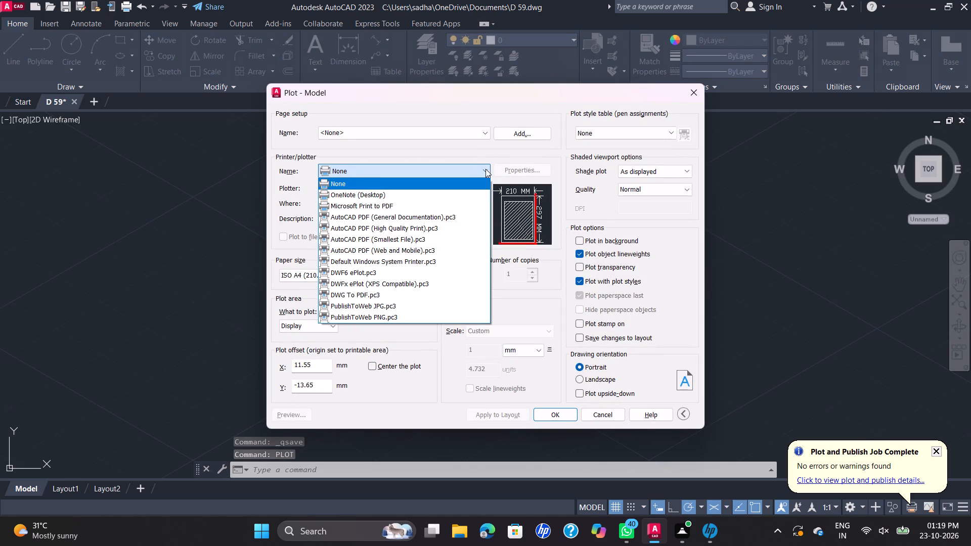
{"action": "left_click", "coordinate": [462, 296]}
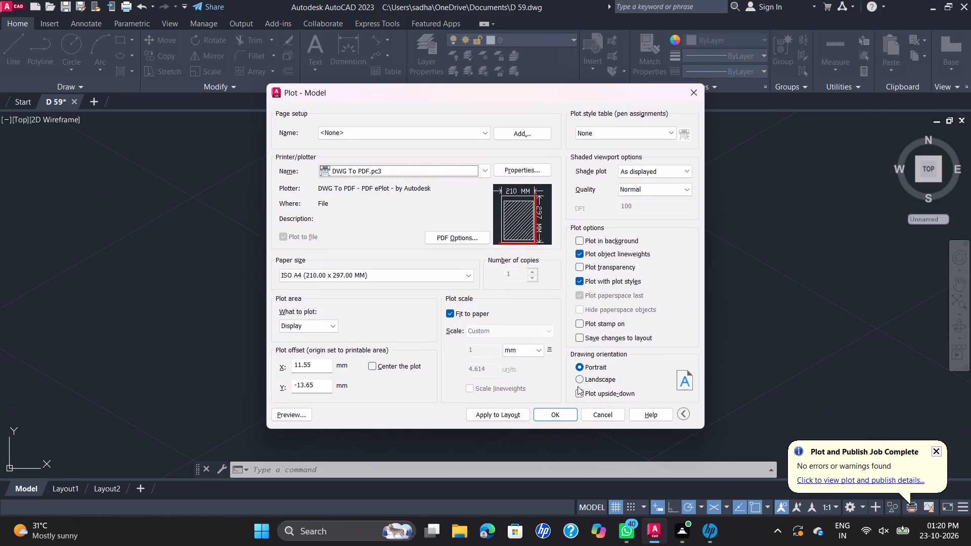
{"action": "left_click", "coordinate": [598, 372]}
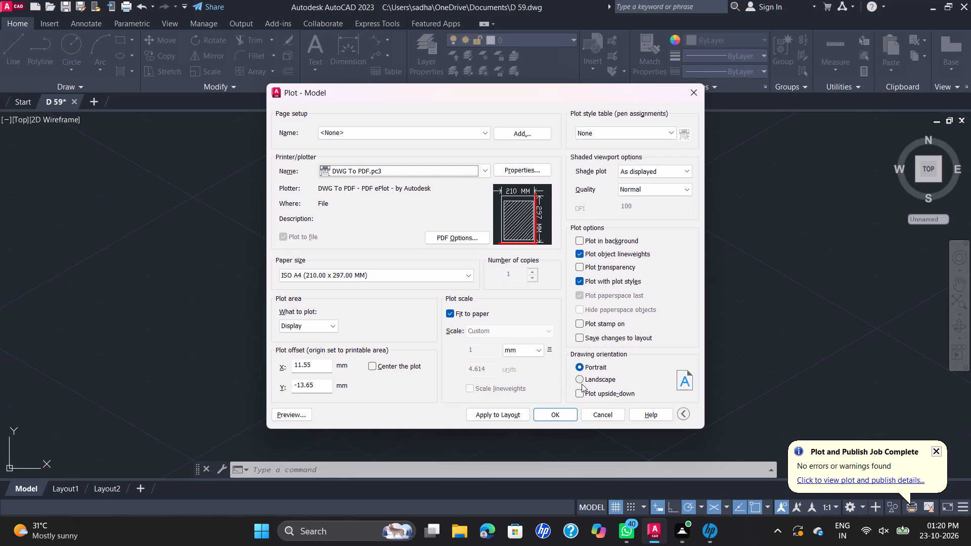
{"action": "left_click", "coordinate": [583, 378]}
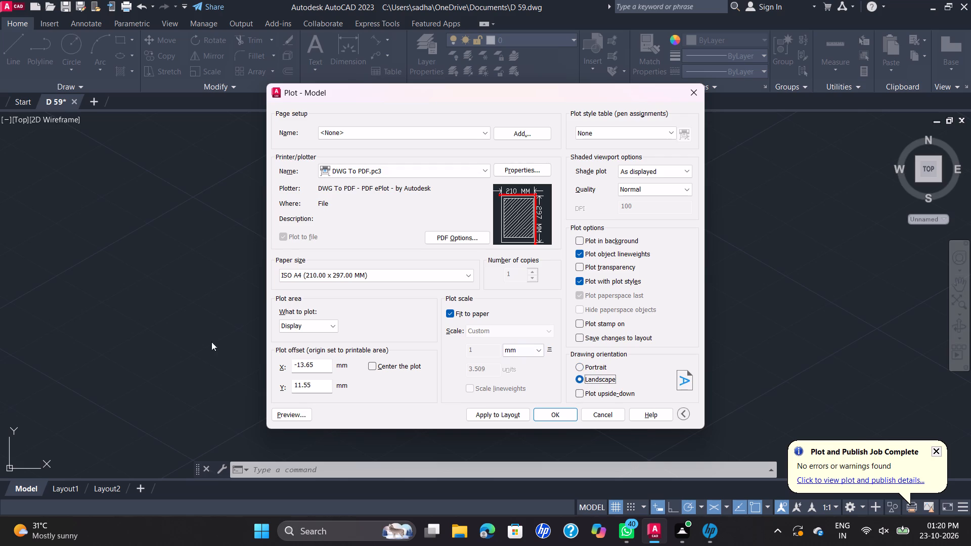
{"action": "left_click", "coordinate": [334, 330]}
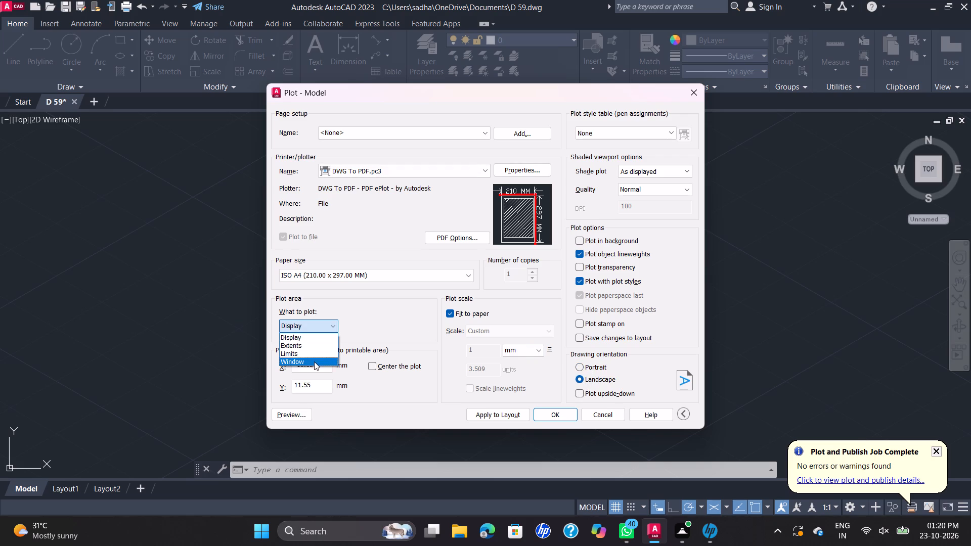
{"action": "left_click", "coordinate": [314, 361]}
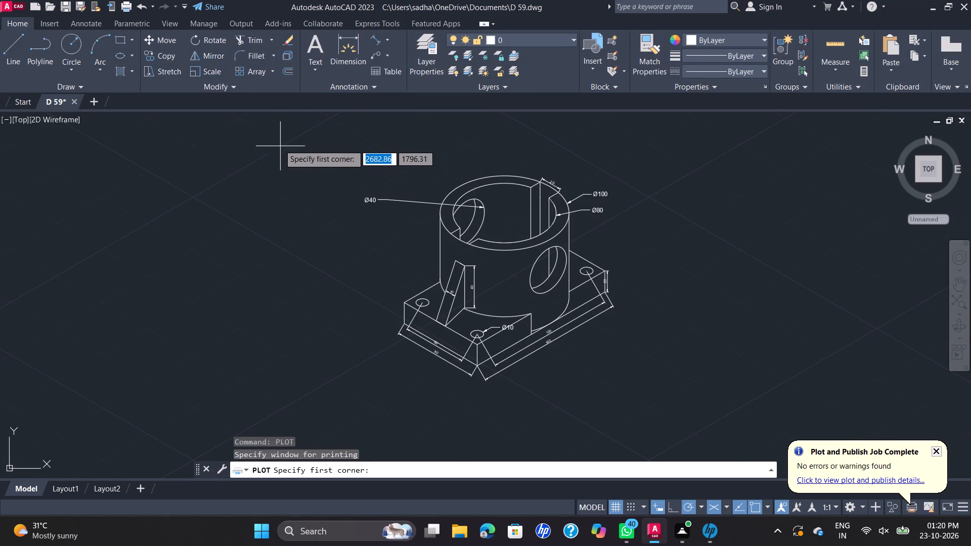
{"action": "left_click", "coordinate": [277, 138]}
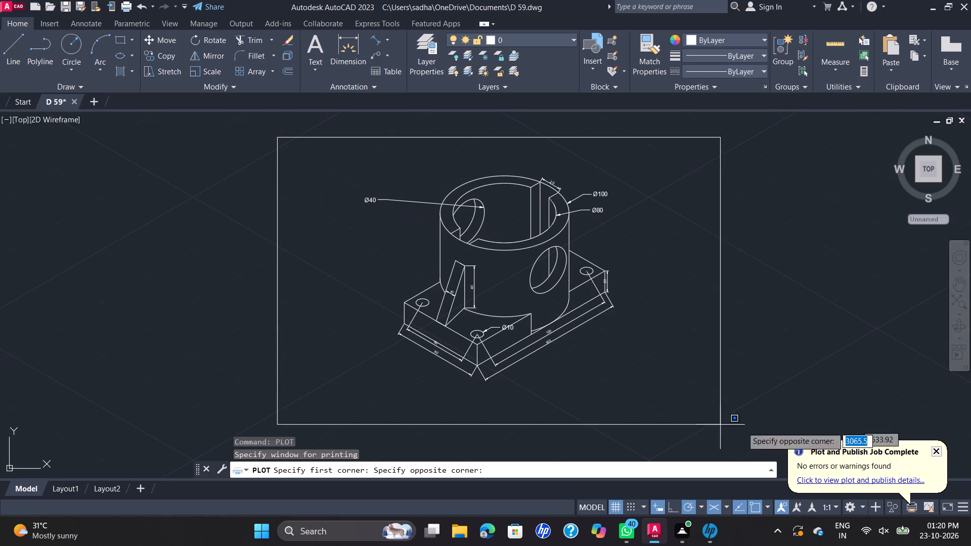
{"action": "left_click", "coordinate": [722, 405]}
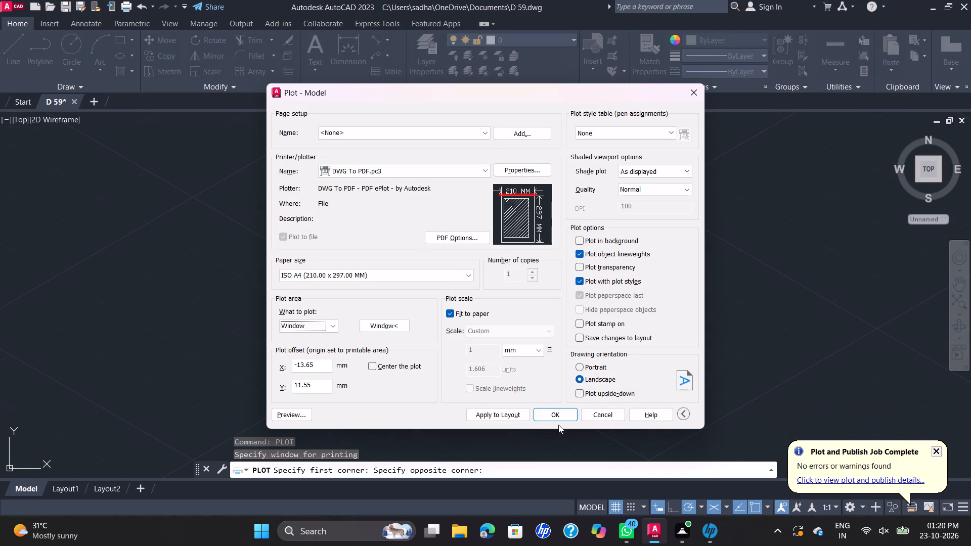
Plot the drawing to the PDF file D 59-Model.pdf in the Documents folder and dismiss the viewer message.
{"action": "left_click", "coordinate": [556, 416]}
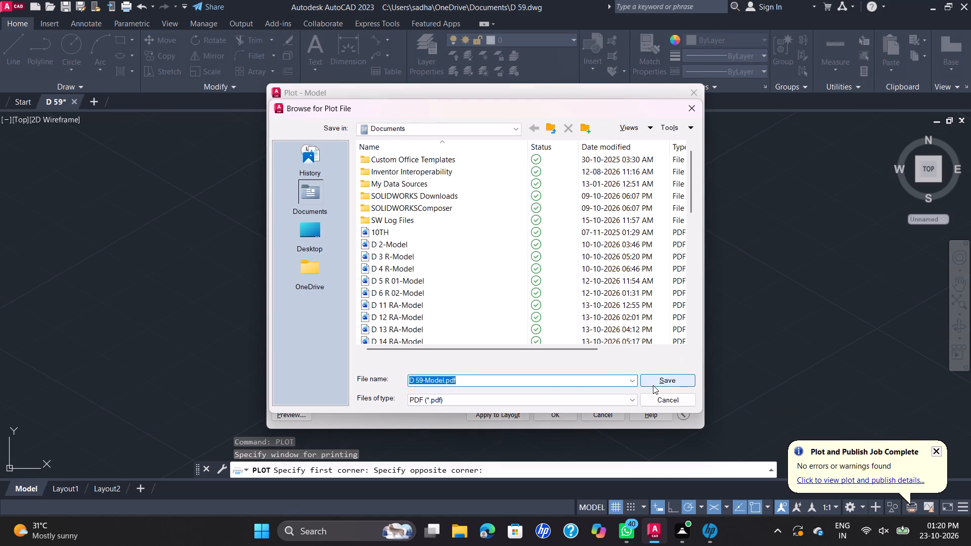
{"action": "left_click", "coordinate": [654, 385]}
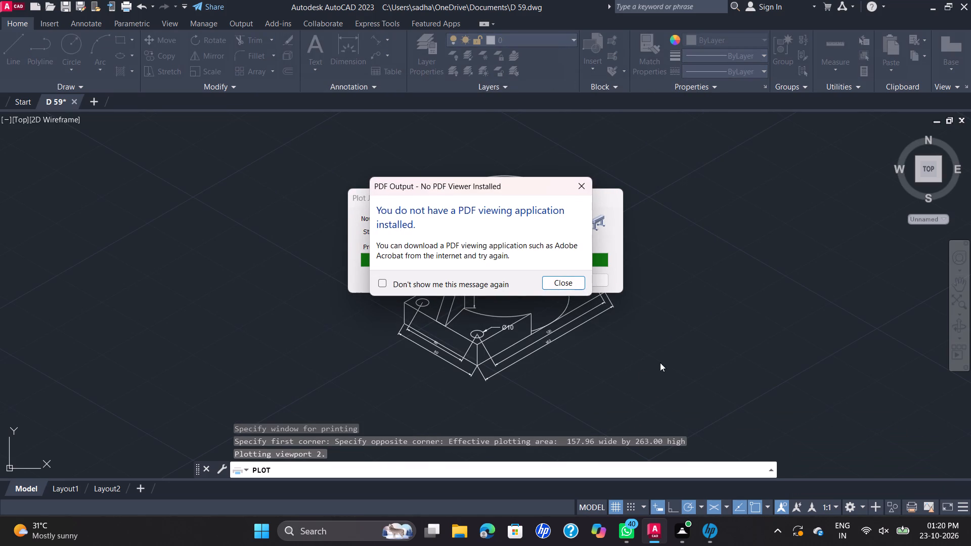
{"action": "left_click", "coordinate": [563, 282]}
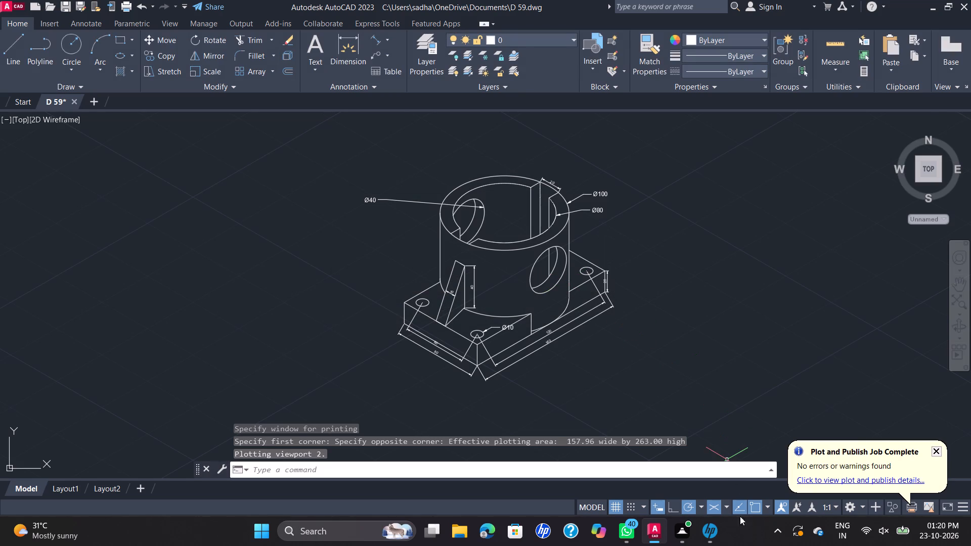